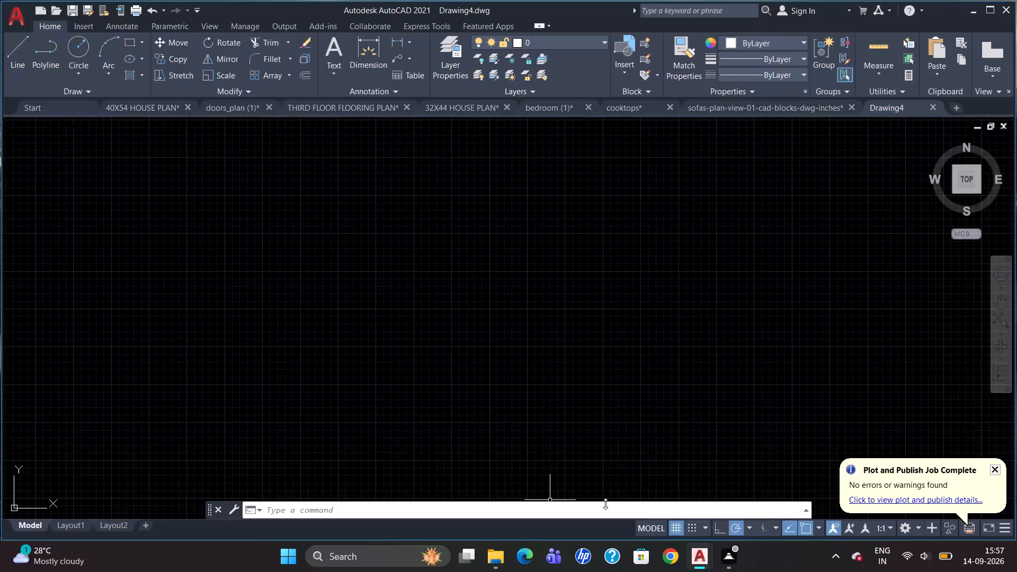
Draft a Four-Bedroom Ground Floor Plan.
Turn off the background grid display in the empty drawing.
left_click(672, 525)
Open the program's Options to check the Open and Save settings, and close them without editing anything.
left_click(632, 506)
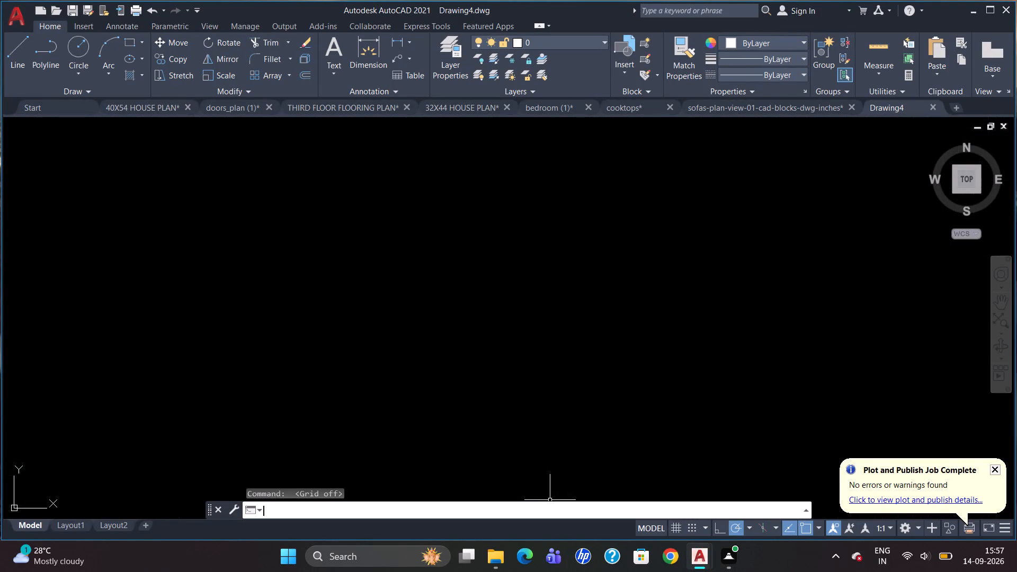
type("OP")
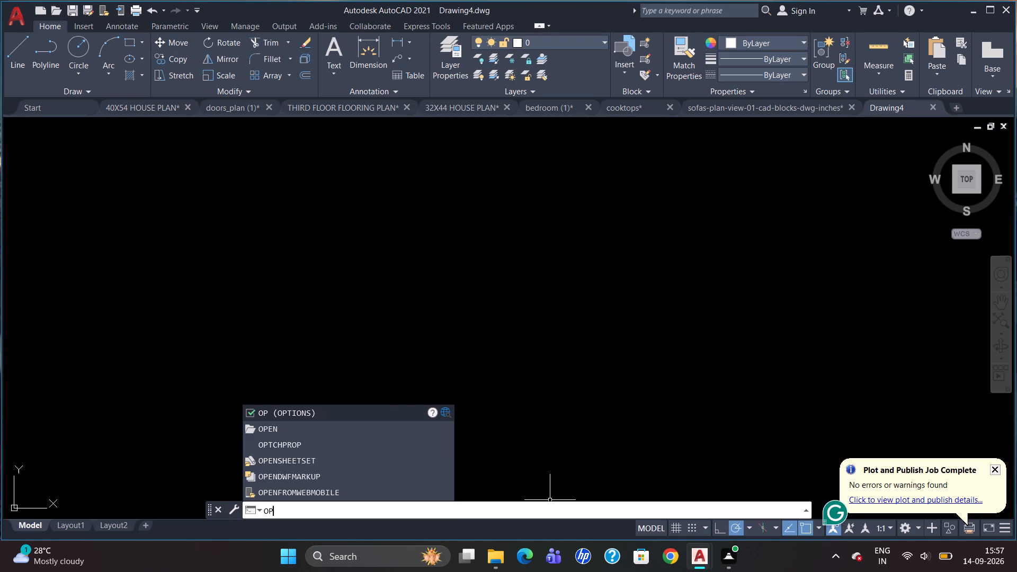
type("TIOM")
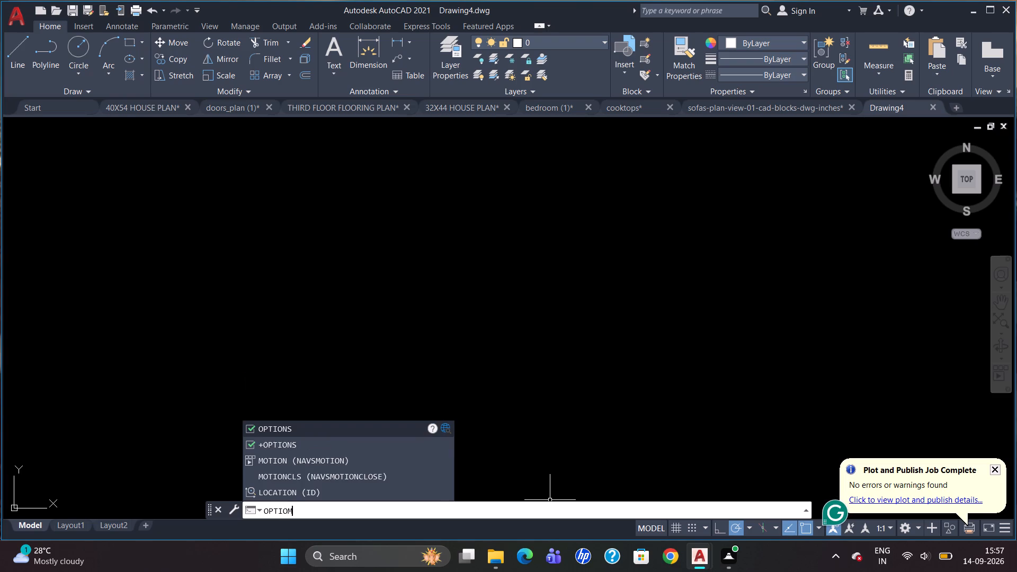
key("BackSpace")
type("NS")
key("Return")
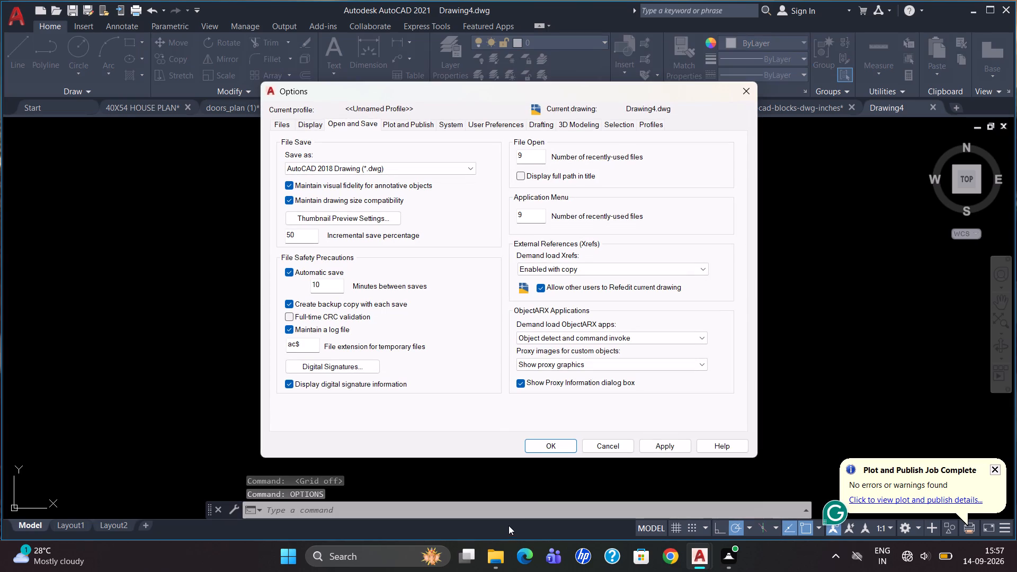
left_click(539, 444)
left_click(534, 448)
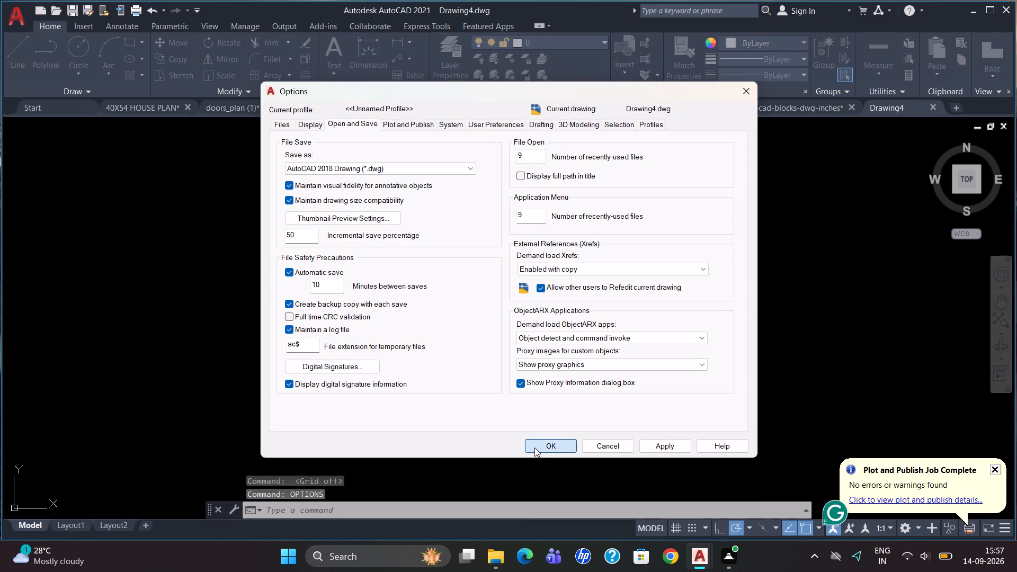
double_click(551, 441)
left_click(745, 93)
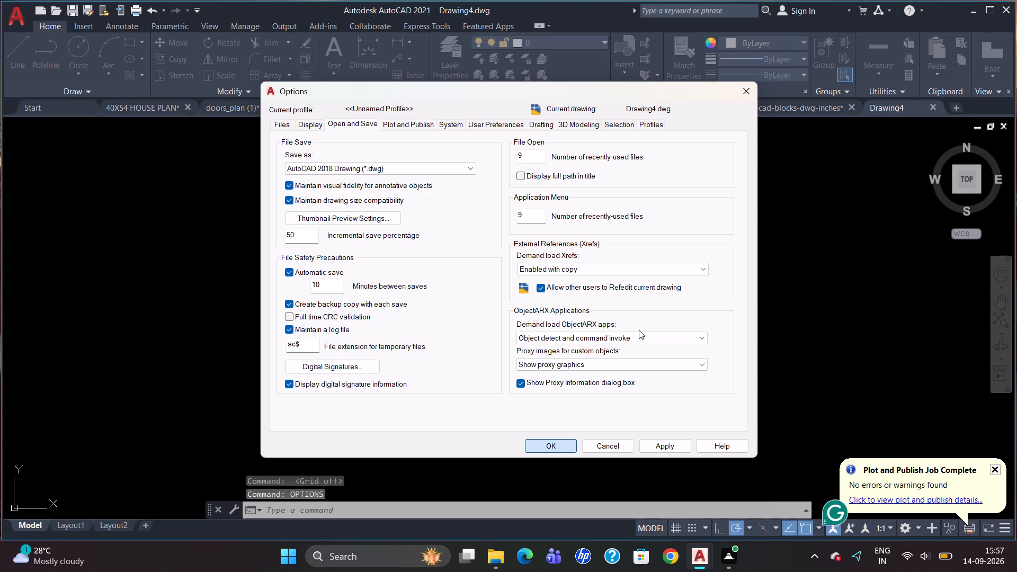
left_click(557, 448)
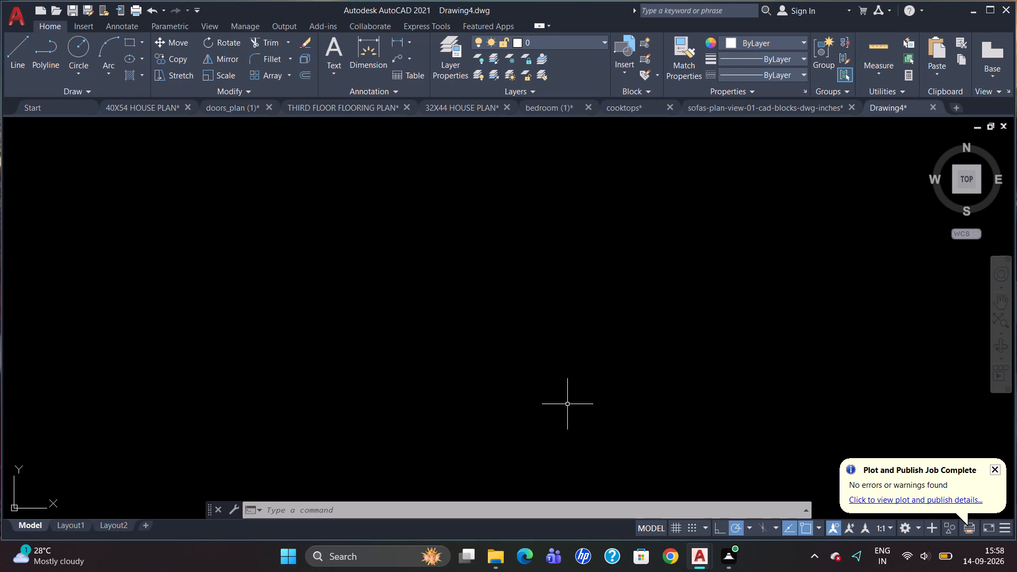
Configure the drawing units to Engineering length with 0'-0.00" precision and an insertion scale in inches.
type("UN")
key("Return")
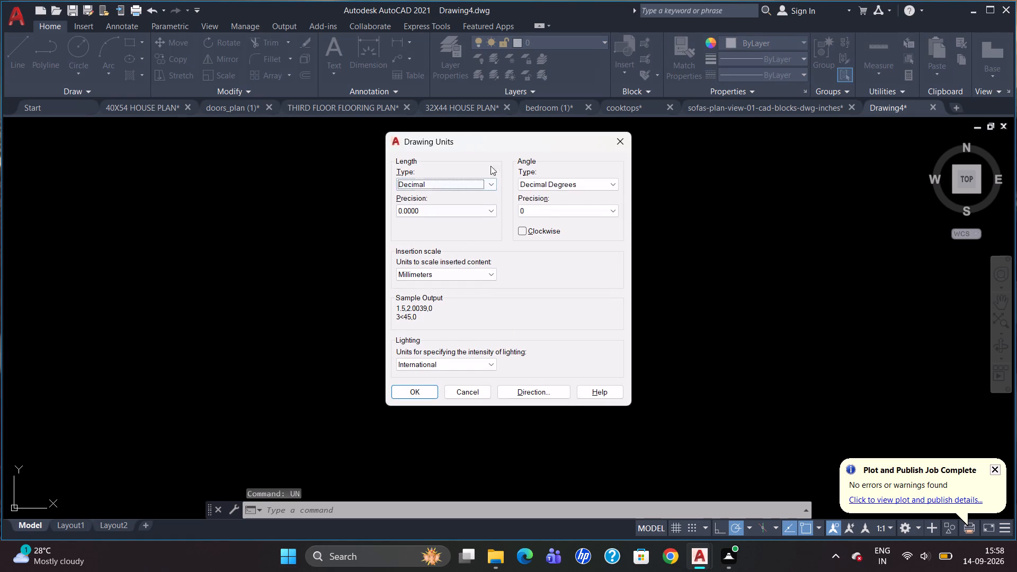
left_click(490, 189)
left_click(477, 212)
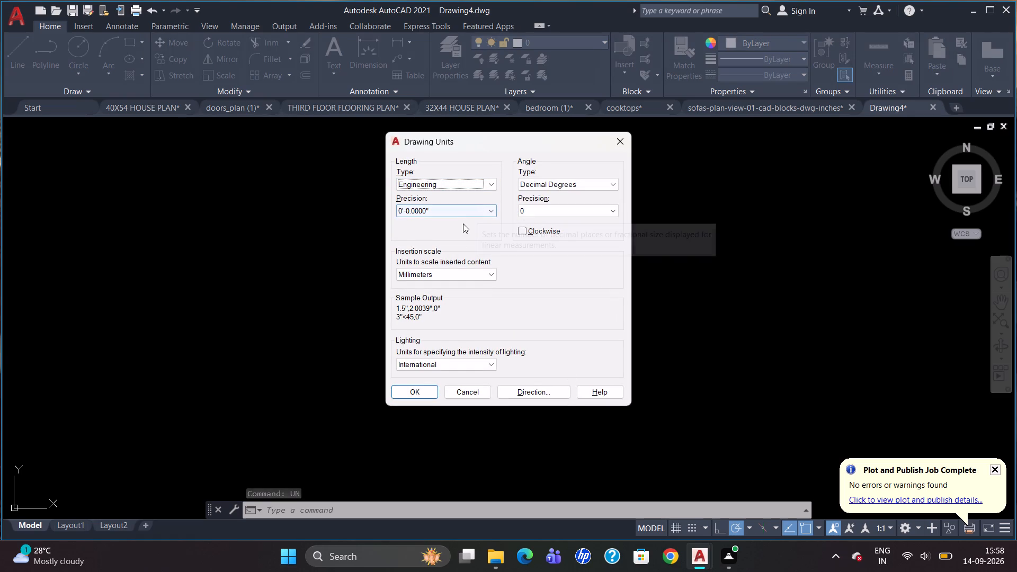
left_click(467, 212)
left_click(462, 240)
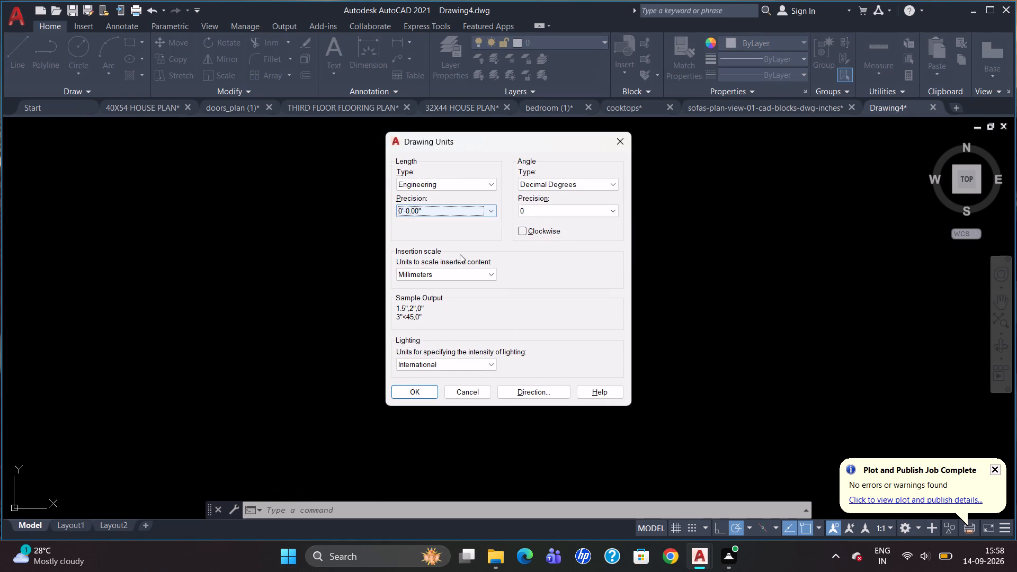
left_click(456, 276)
left_click(453, 291)
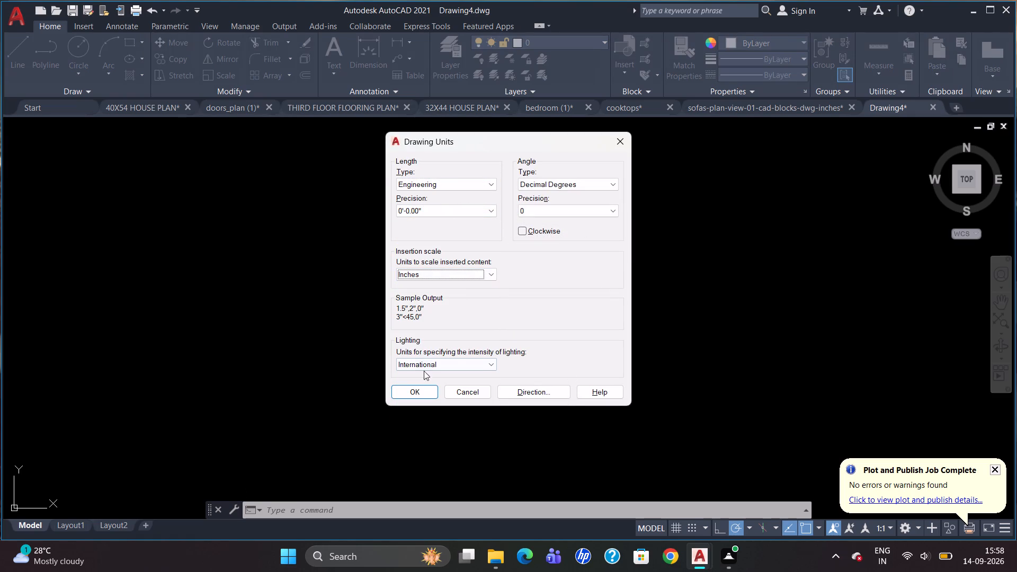
left_click(421, 392)
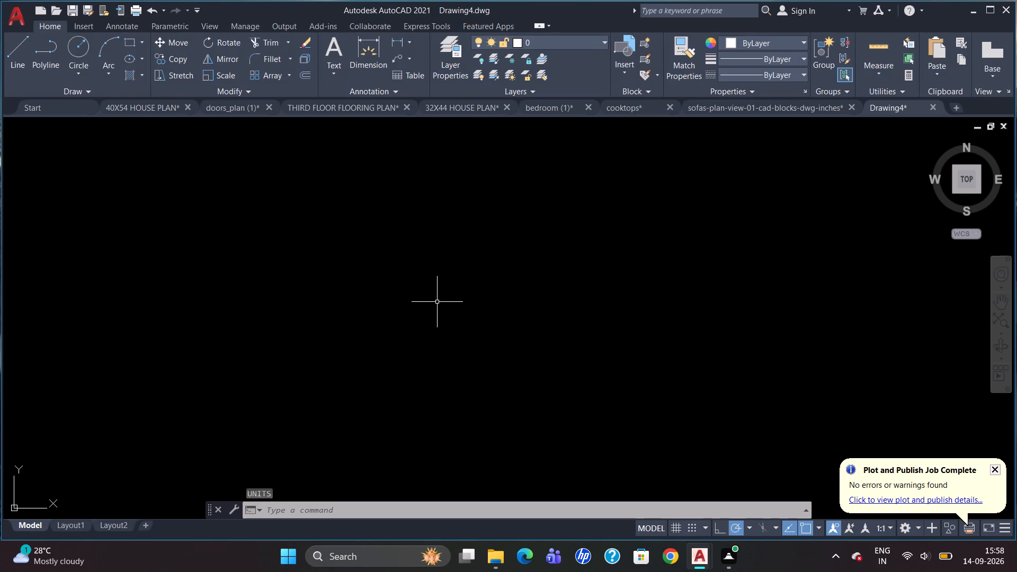
Modify the ISO-25 dimension style so its primary linear units use the Engineering format.
key("d")
key("Return")
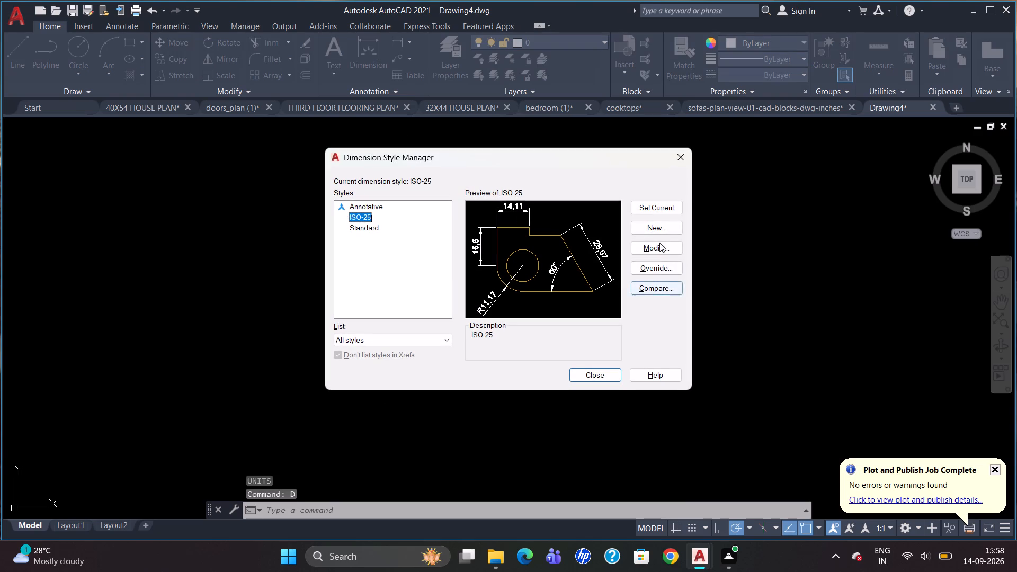
left_click(661, 239)
left_click(666, 251)
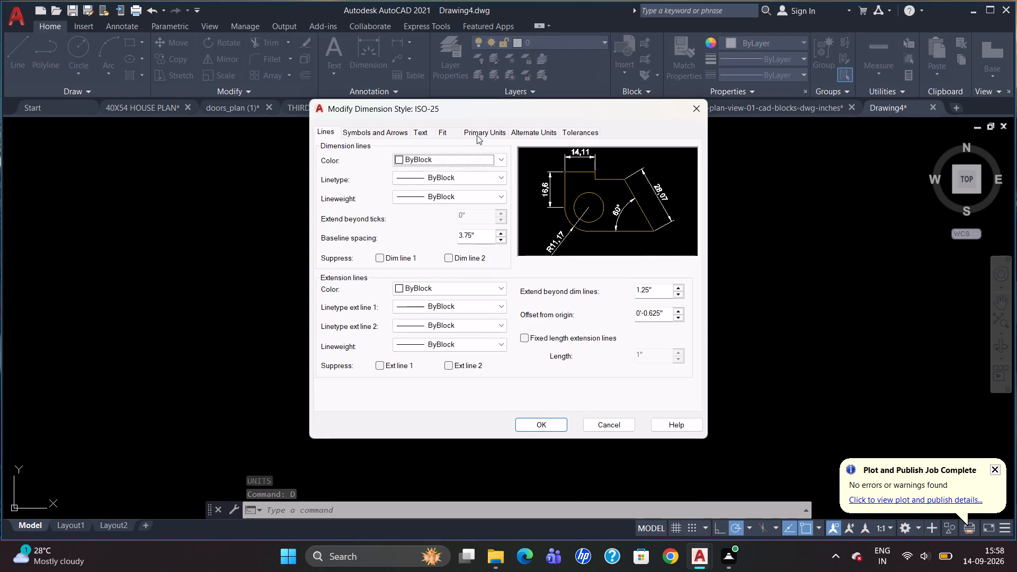
left_click(478, 134)
left_click(467, 160)
left_click(469, 187)
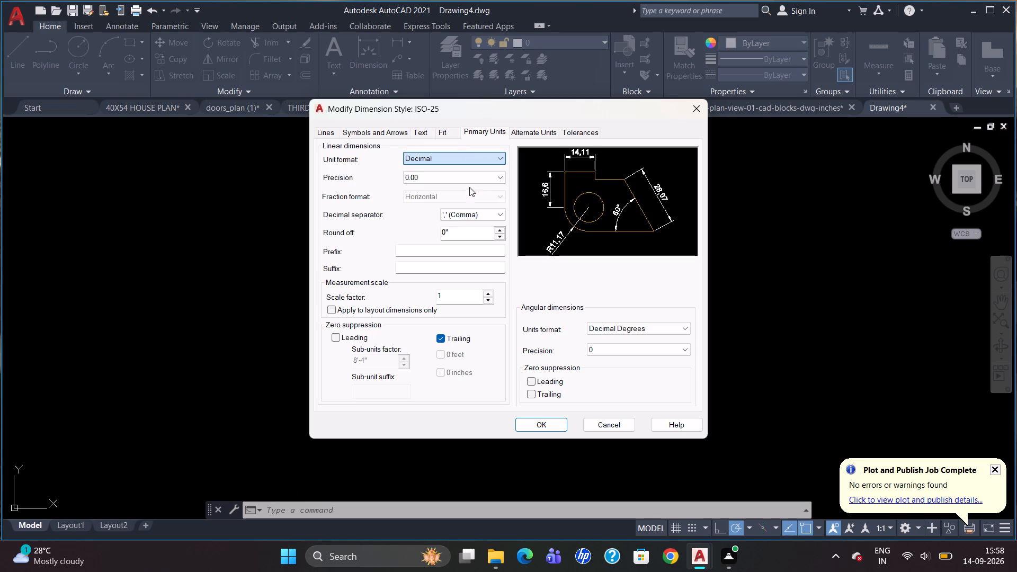
Set the ISO-25 dimension text height to 5.
left_click(421, 130)
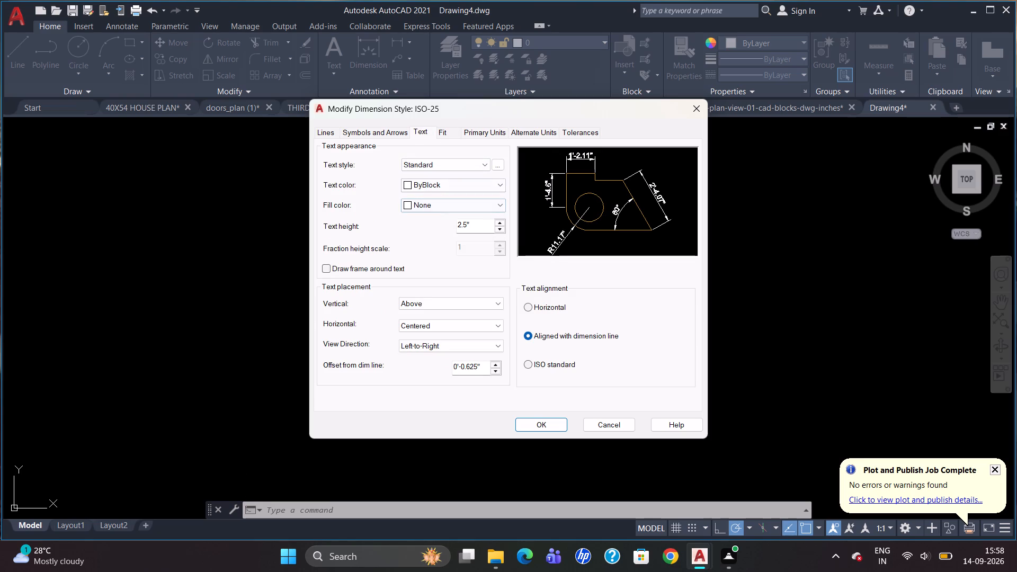
left_click_drag(483, 226, 420, 236)
key("BackSpace")
key("5")
Set the ISO-25 arrow size to 5, save the modified style and make it the current dimension style.
left_click(354, 134)
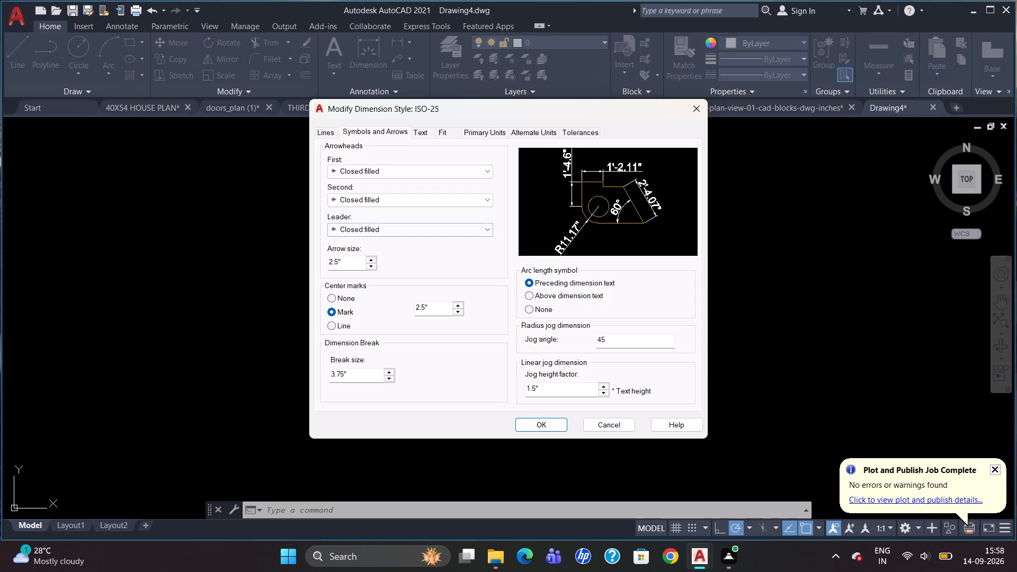
left_click_drag(349, 261, 281, 282)
key("BackSpace")
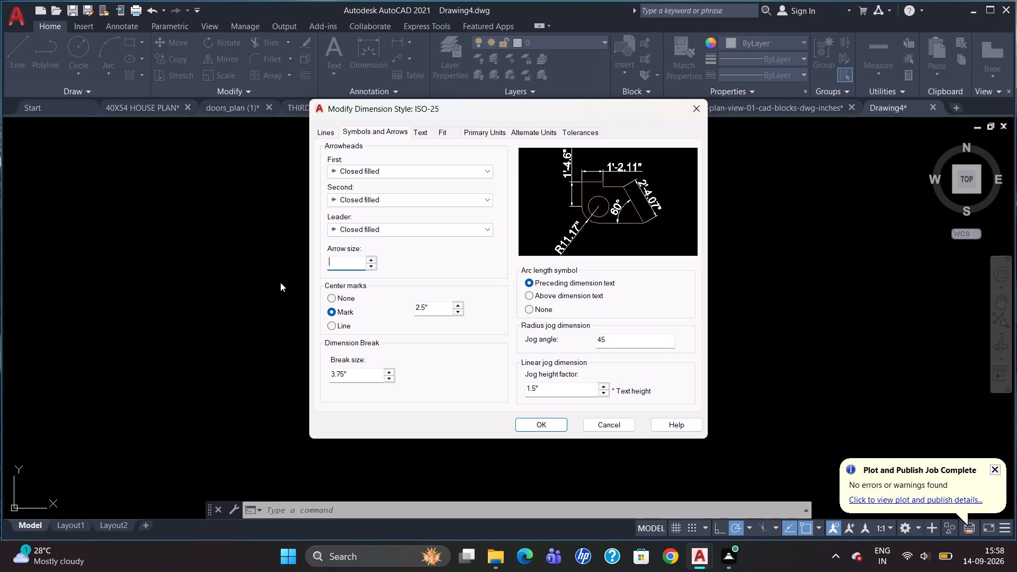
key("5")
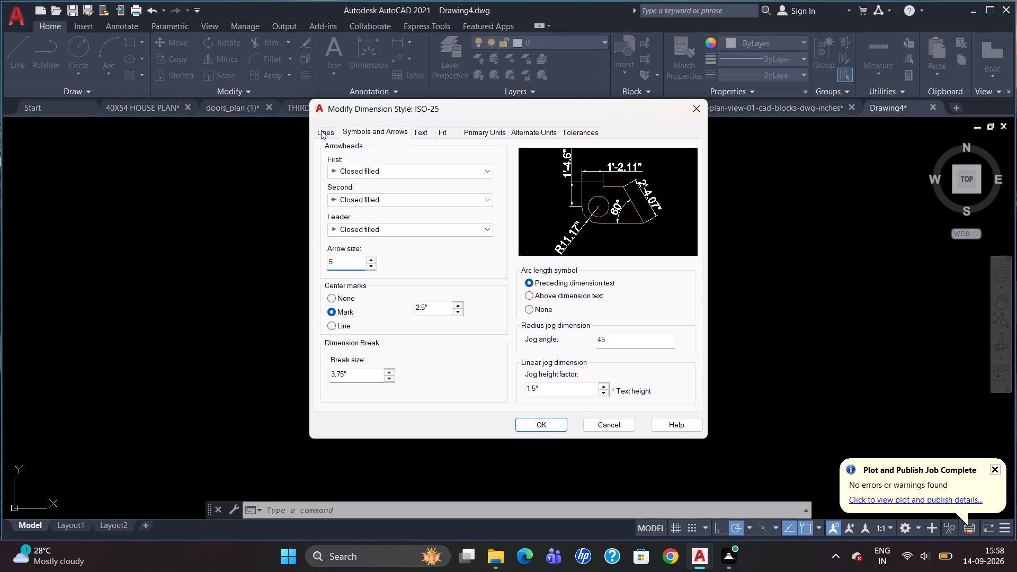
left_click(321, 130)
left_click(541, 421)
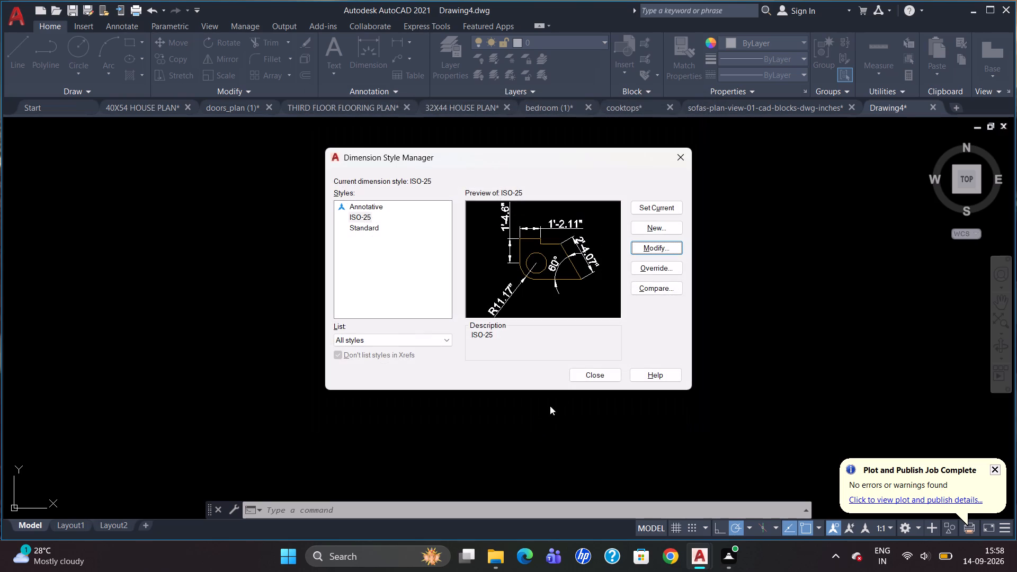
left_click(665, 209)
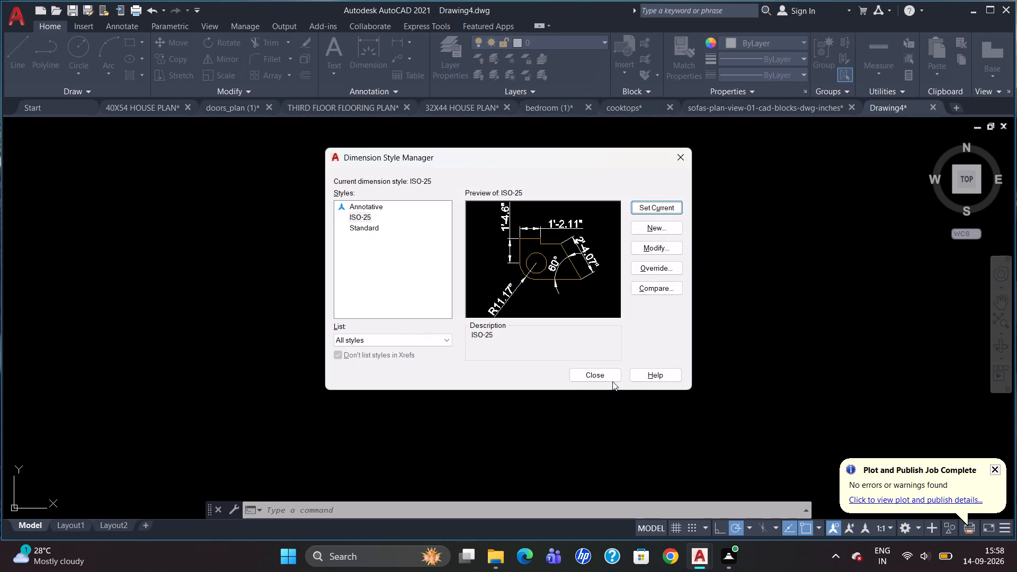
left_click(608, 374)
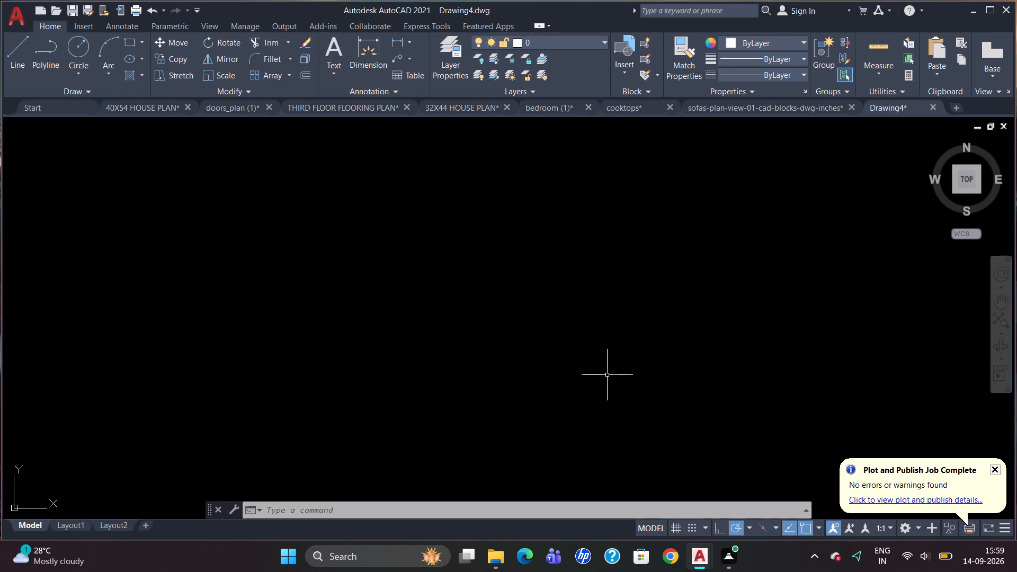
Set the model space limits with lower-left corner 0,0 and upper-right corner 11.7,16.5.
type("LIMITS")
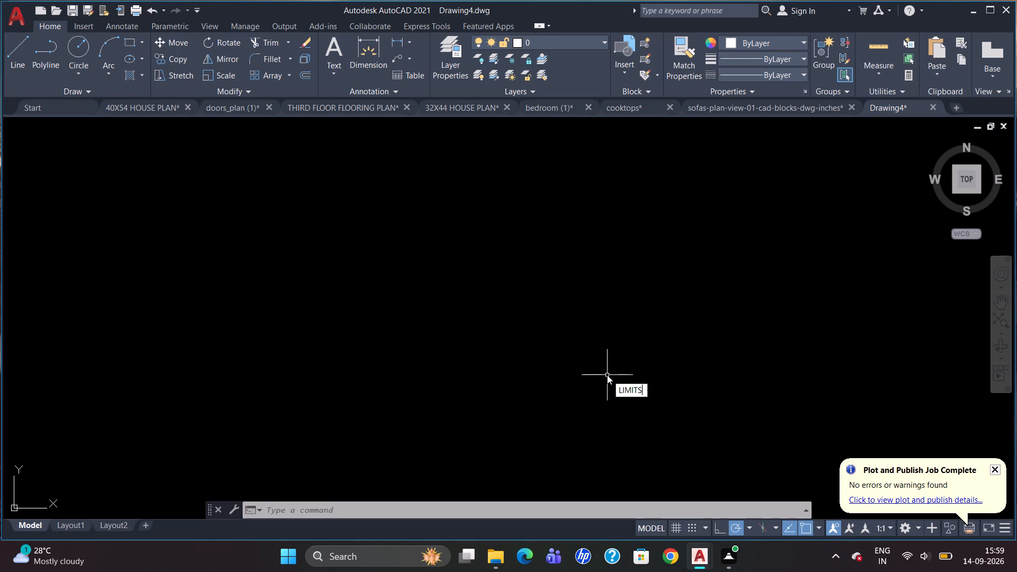
key("Return")
type("0,0")
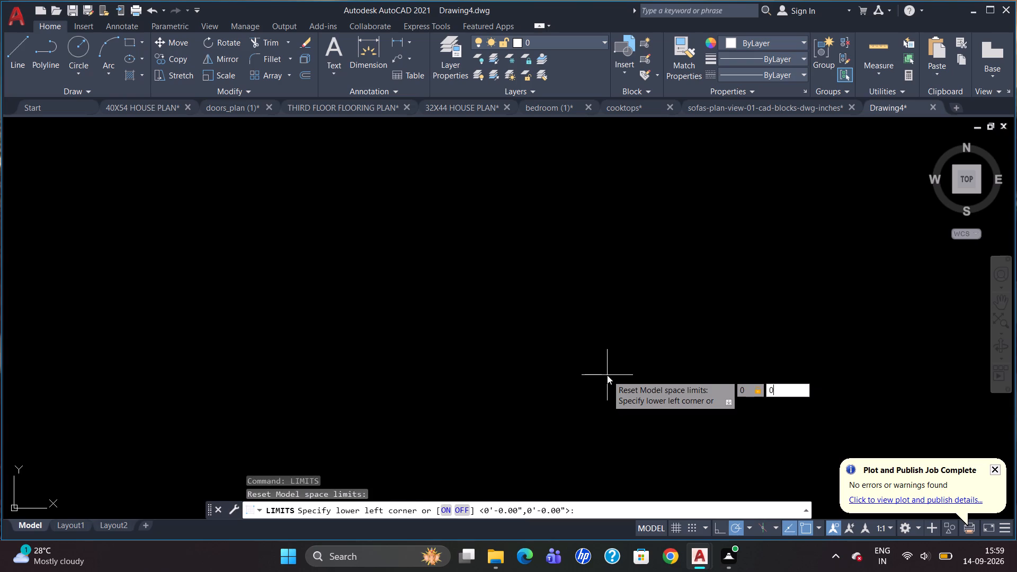
key("Return")
type("11.7,16.5")
key("Return")
key("z")
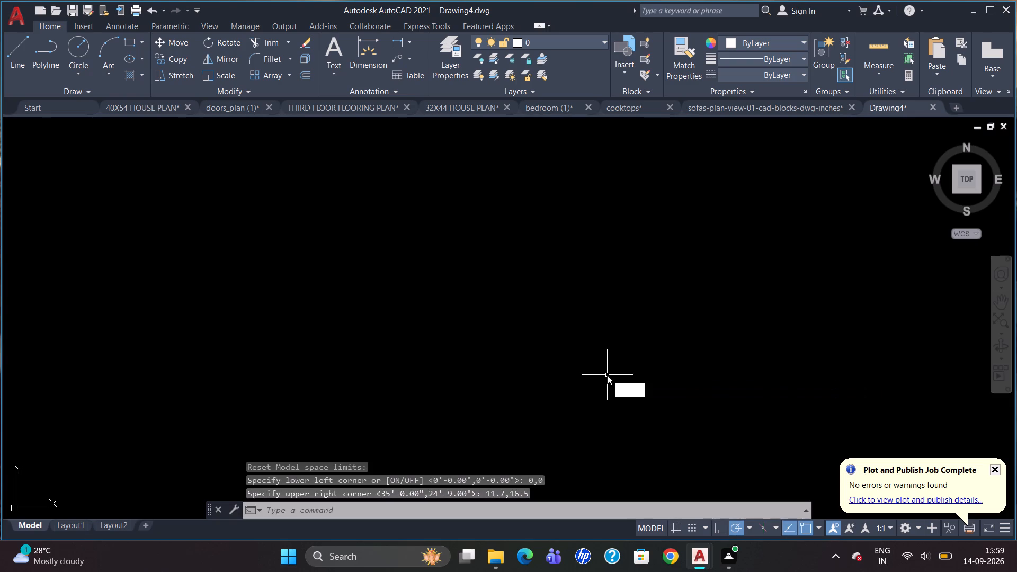
key("Return")
key("a")
key("Return")
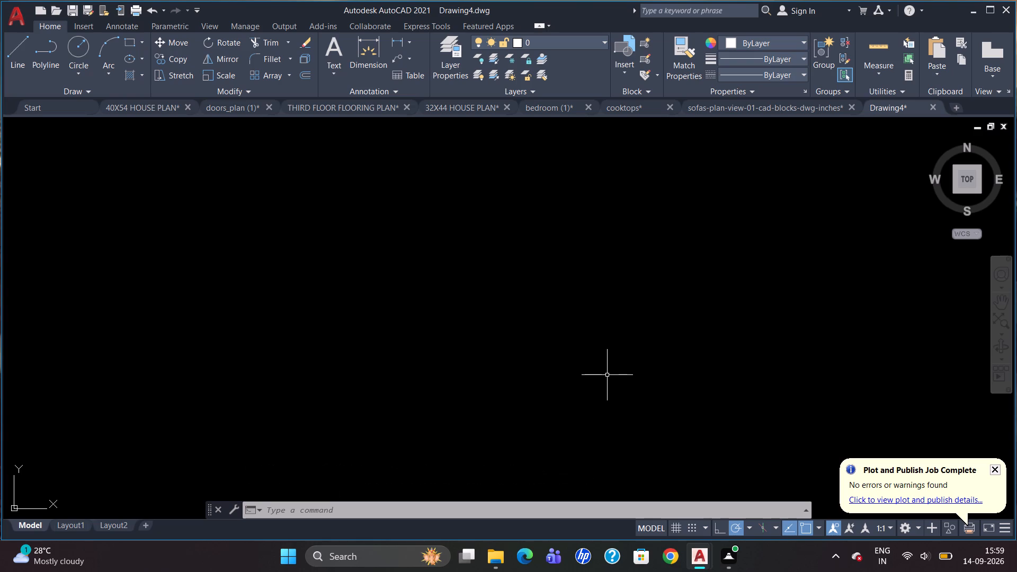
Start drawing a rectangle in model space.
type("REC")
key("Return")
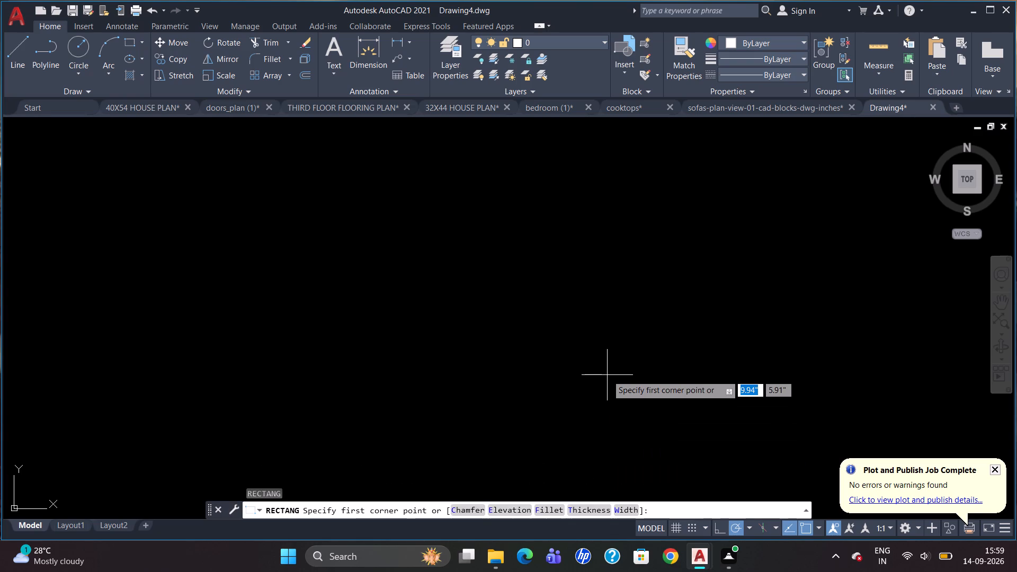
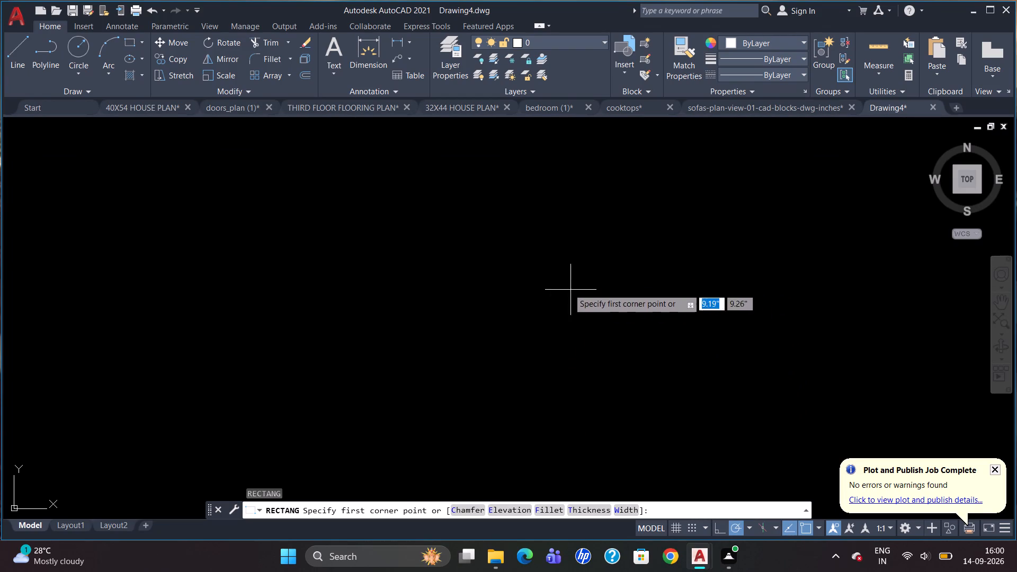
Draw the rectangle 36'2" wide and 33'8" high from a freely placed upper-left corner.
left_click_drag(319, 158, 324, 165)
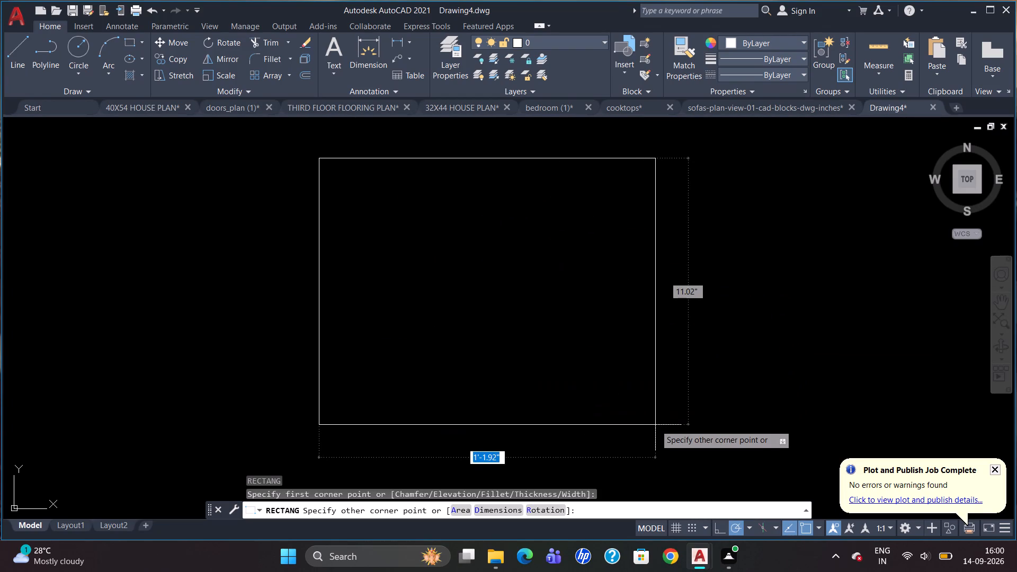
key("3")
type("6'2")
key("shift+quotedbl")
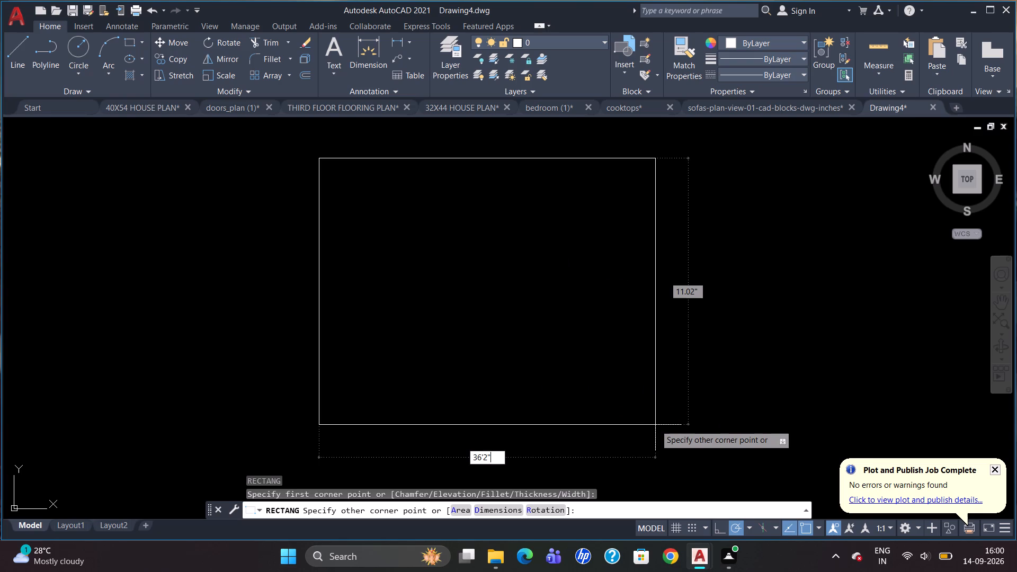
key("Tab")
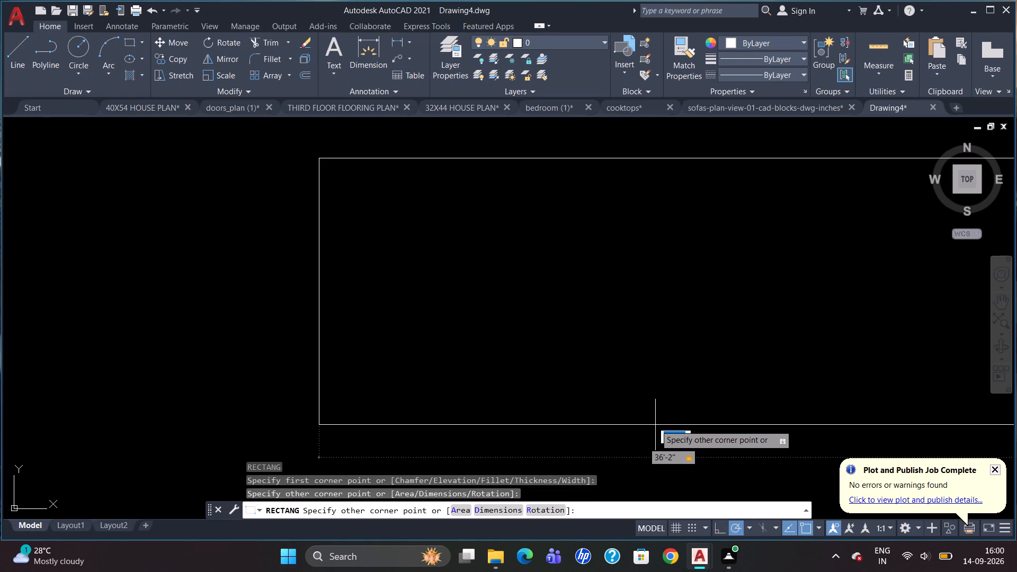
type("33")
type("'8\"")
key("Return")
key("Escape")
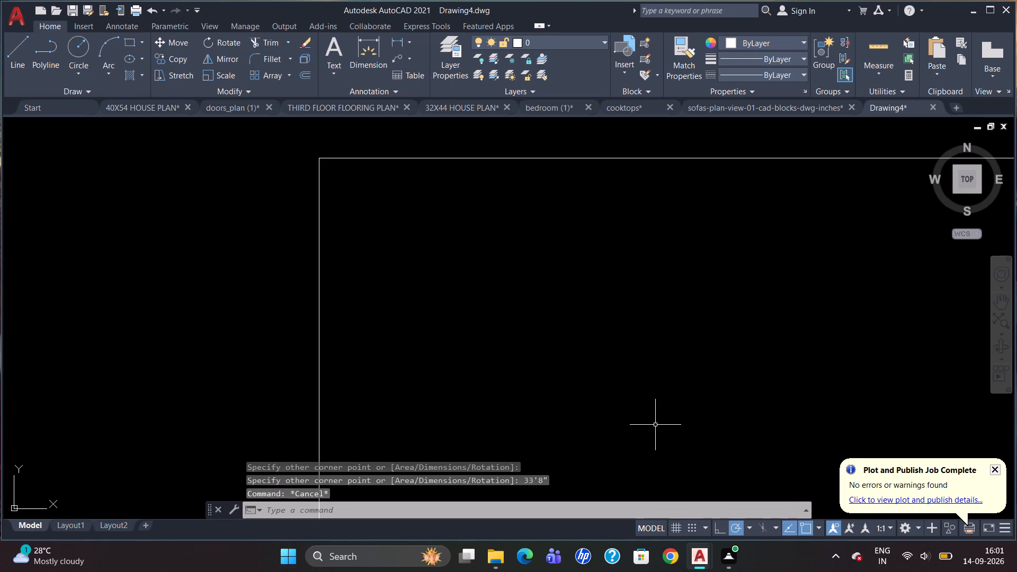
Move the UCS origin from the rectangle's upper-left corner to an empty spot outside, left of the rectangle.
scroll(495, 220, "down", 4)
scroll(445, 197, "down", 4)
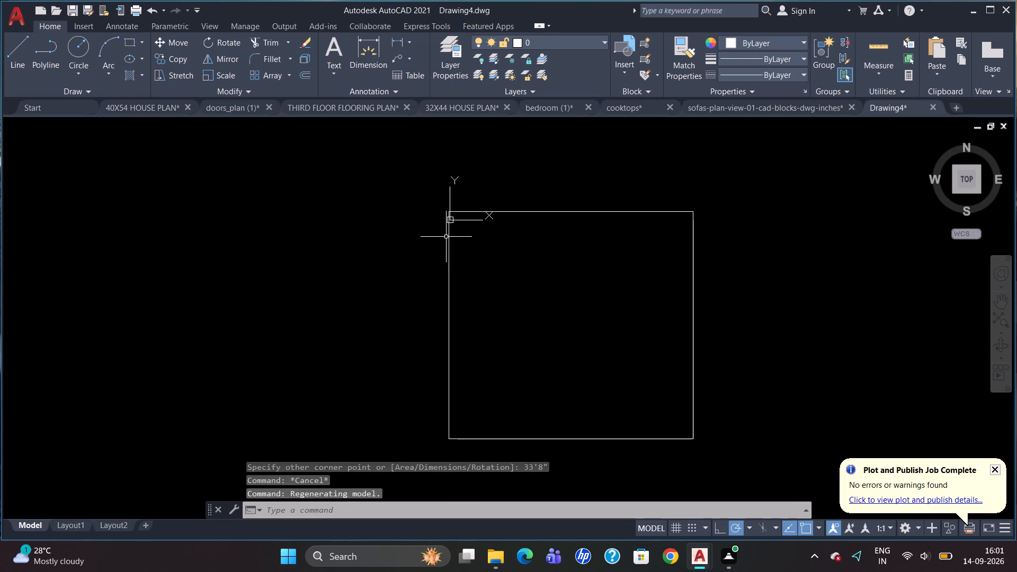
left_click(449, 220)
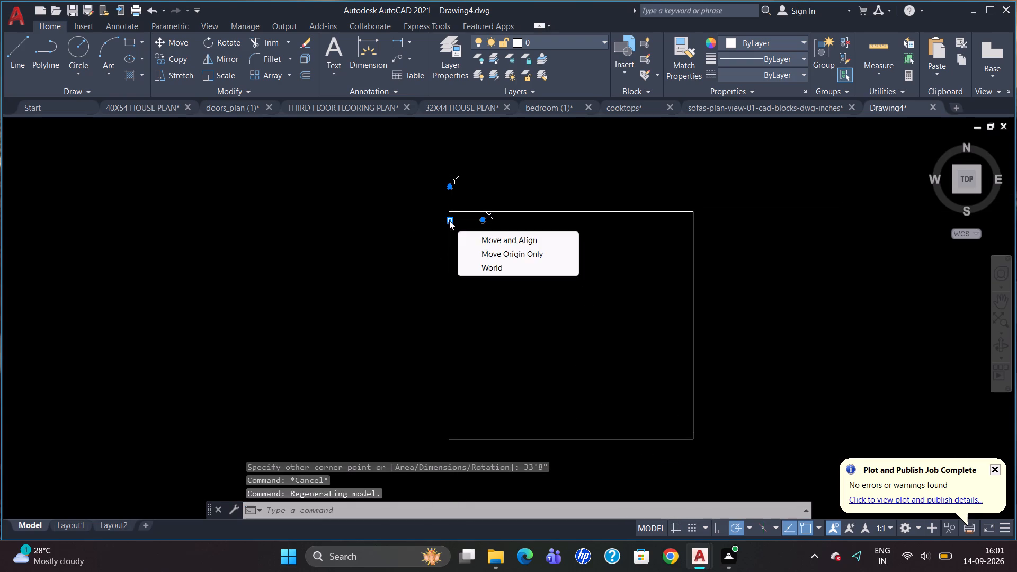
left_click_drag(449, 220, 379, 219)
left_click(315, 211)
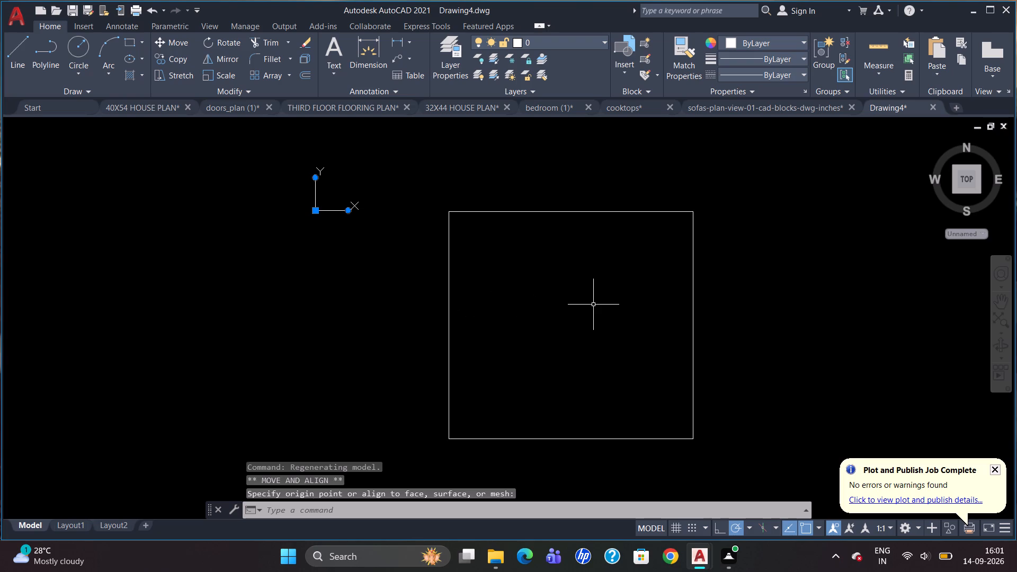
key("Escape")
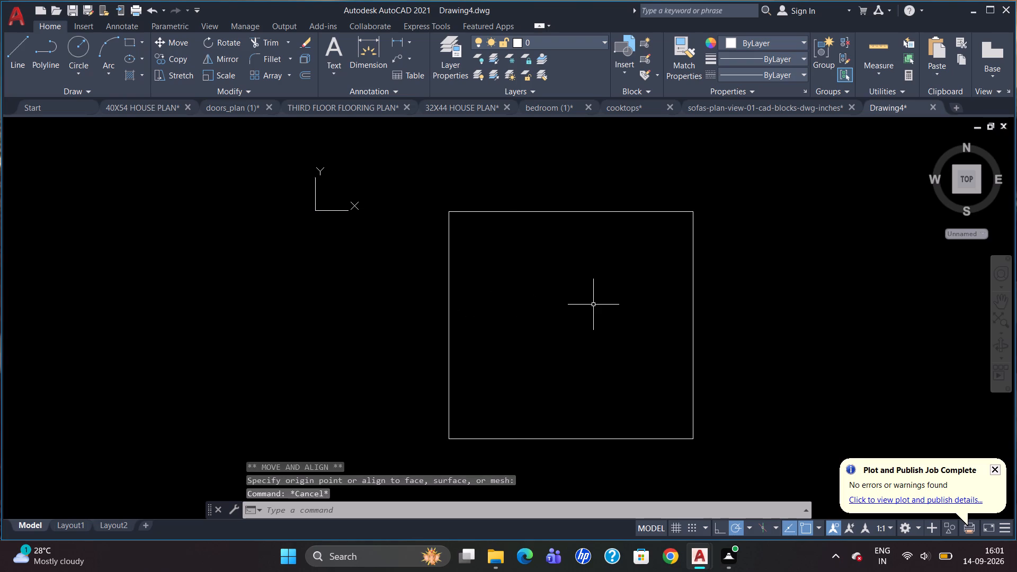
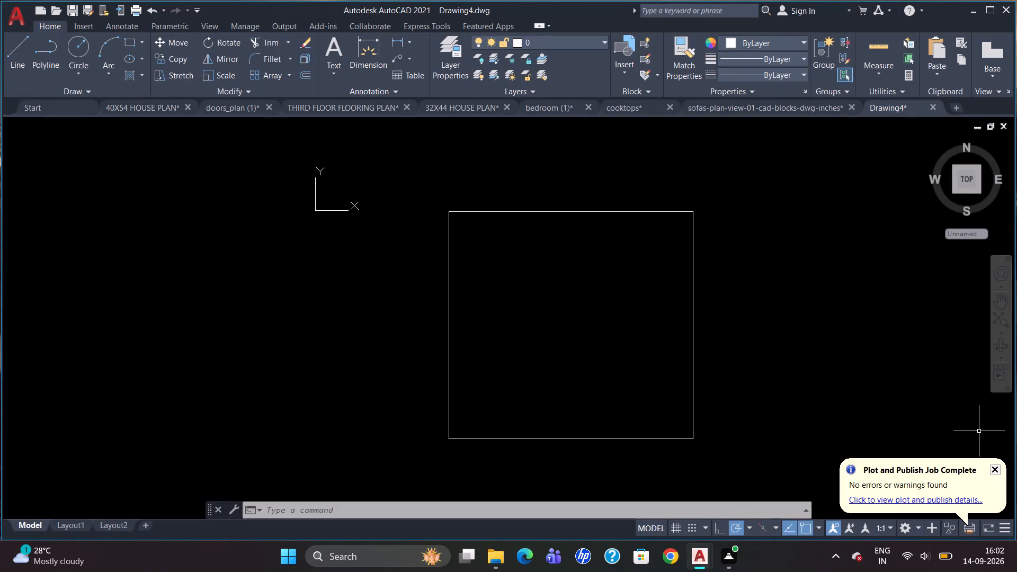
Offset the 36'2" by 33'8" rectangle 6" inward to form the outer wall thickness.
left_click(996, 468)
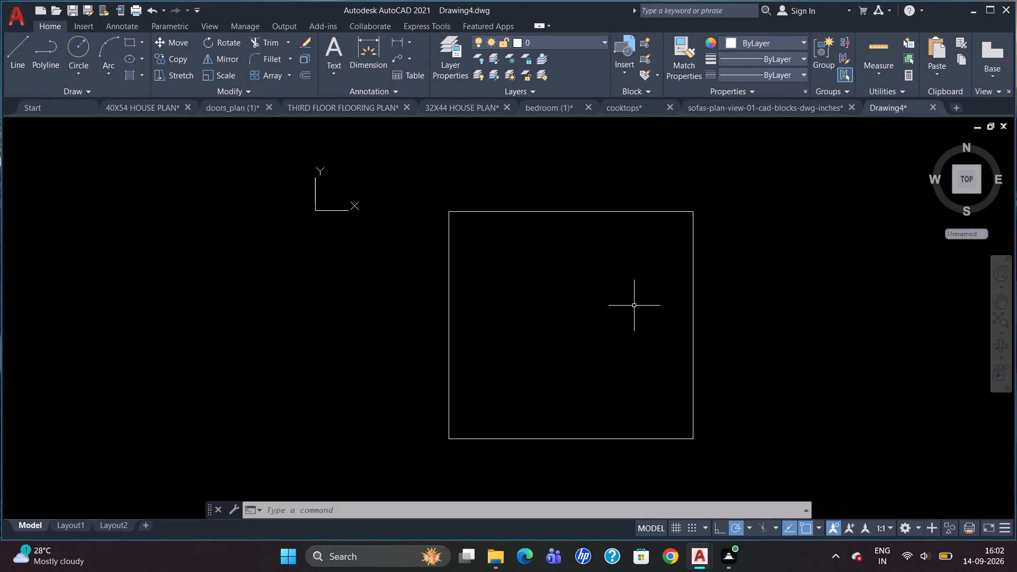
key("o")
key("Return")
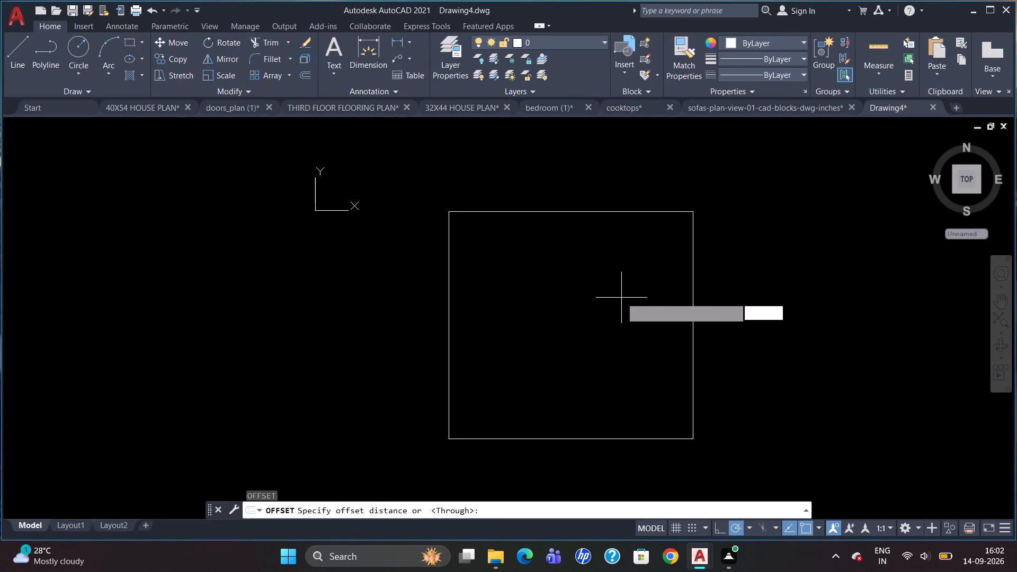
key("6")
key("Return")
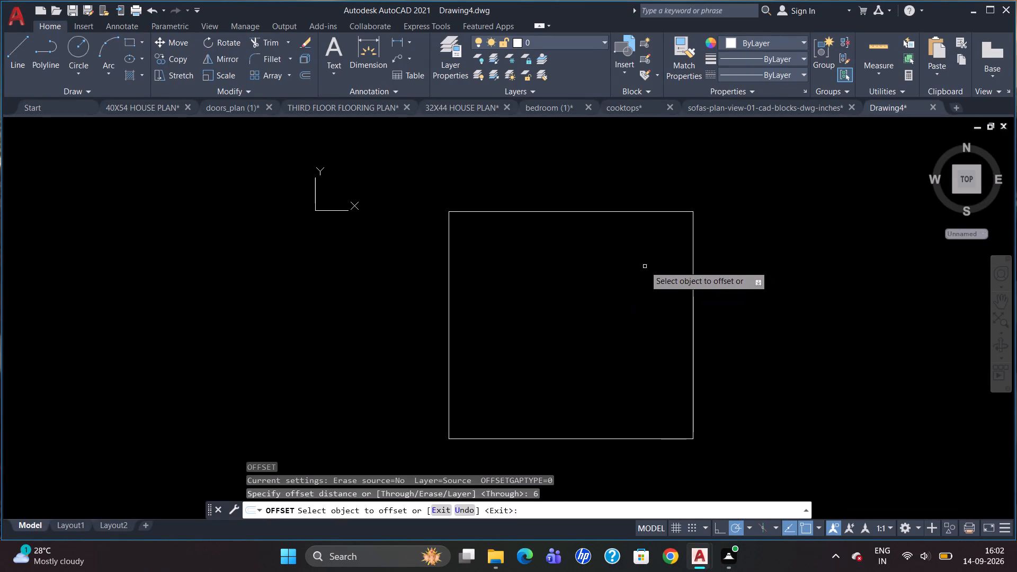
left_click(639, 212)
left_click(645, 253)
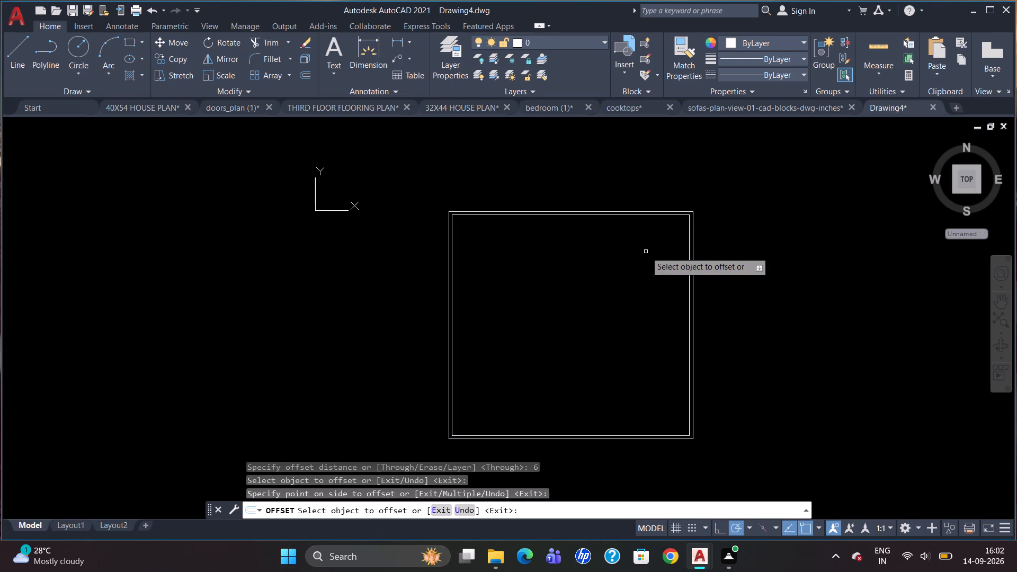
key("Escape")
Explode the inner rectangle into separate lines.
left_click(639, 215)
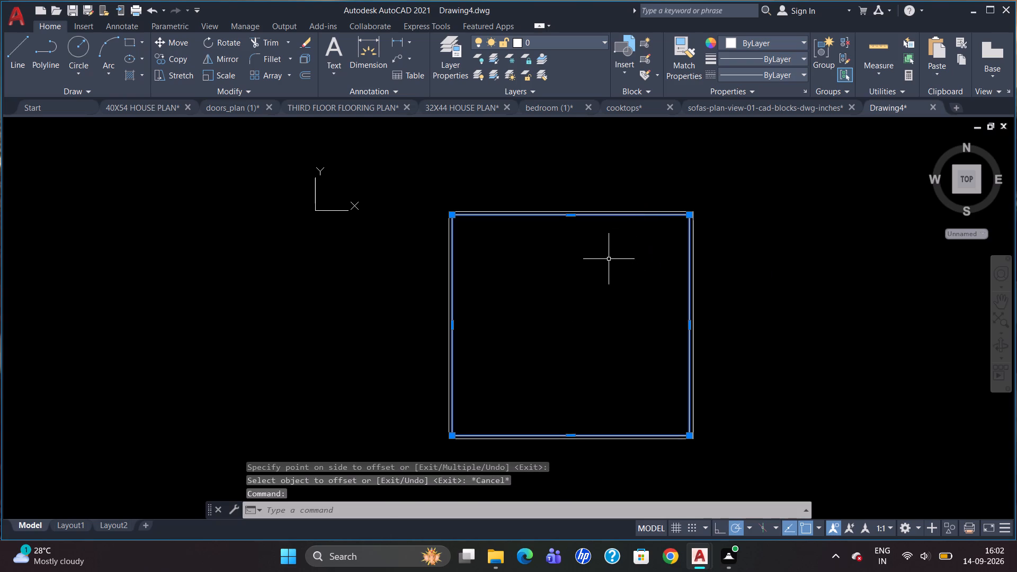
key("x")
key("Return")
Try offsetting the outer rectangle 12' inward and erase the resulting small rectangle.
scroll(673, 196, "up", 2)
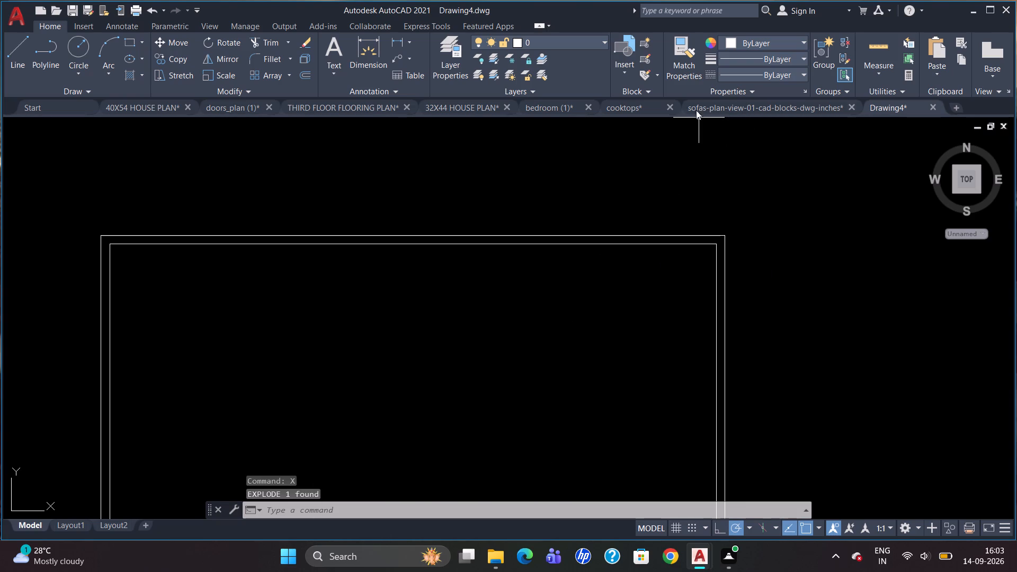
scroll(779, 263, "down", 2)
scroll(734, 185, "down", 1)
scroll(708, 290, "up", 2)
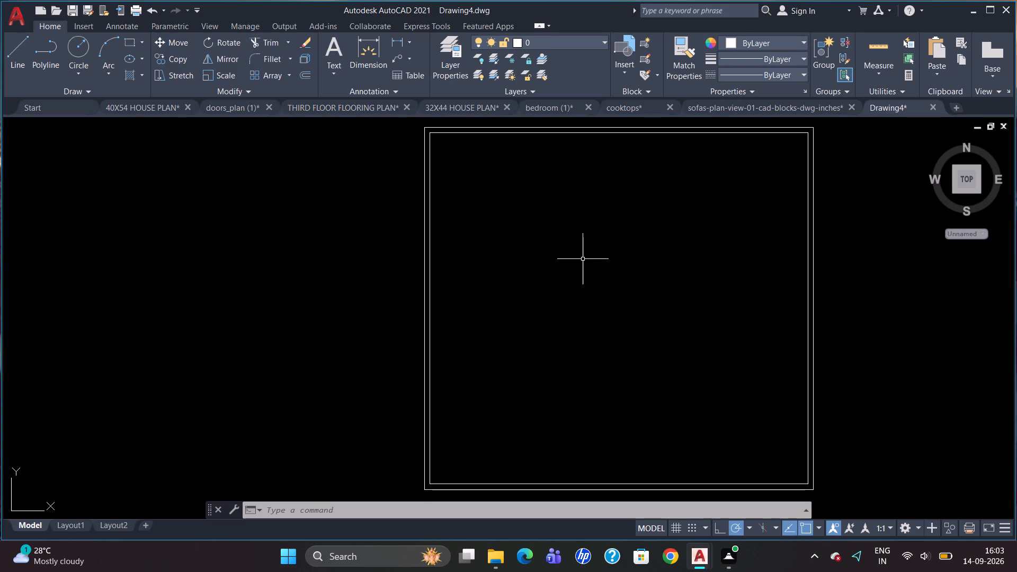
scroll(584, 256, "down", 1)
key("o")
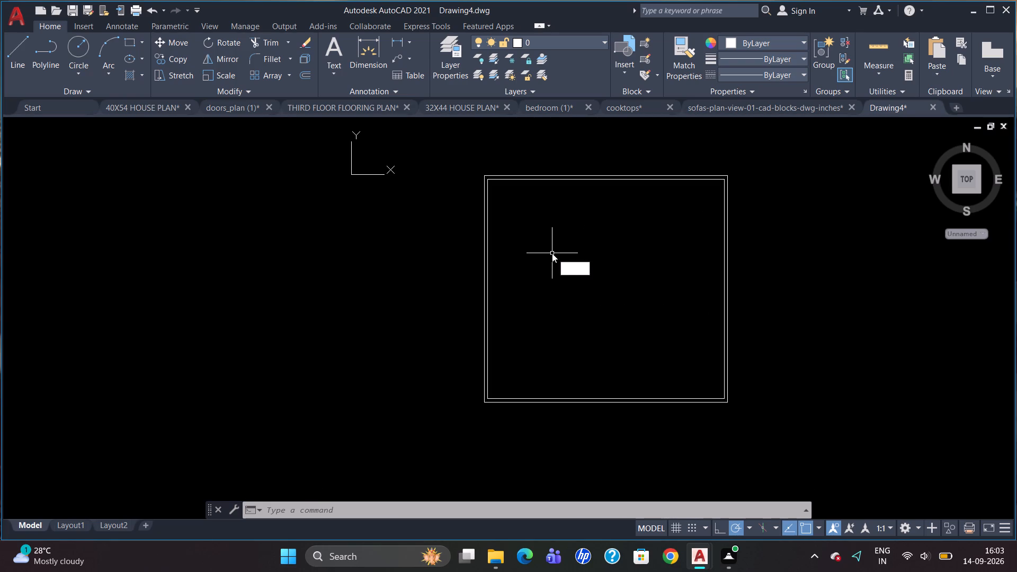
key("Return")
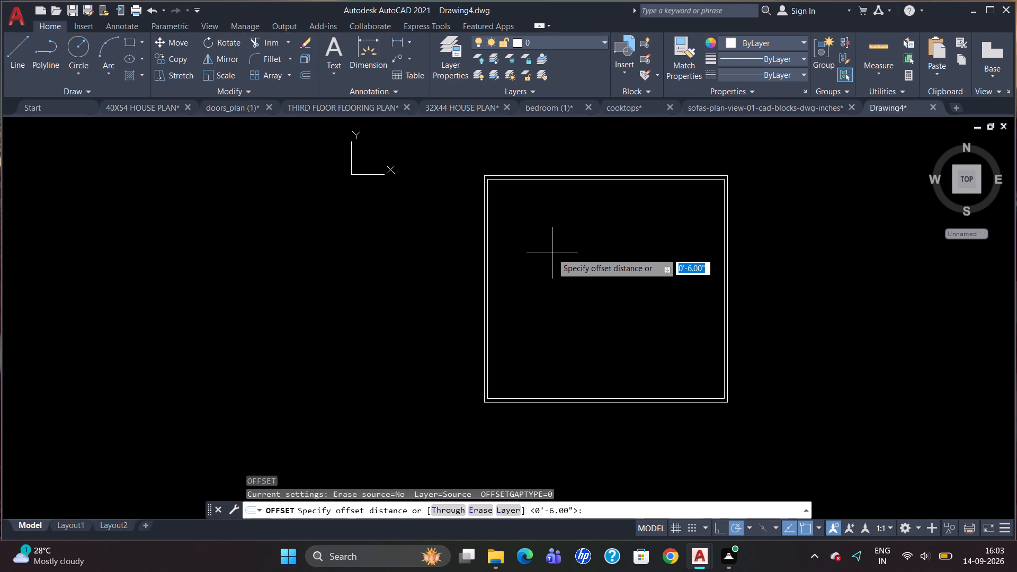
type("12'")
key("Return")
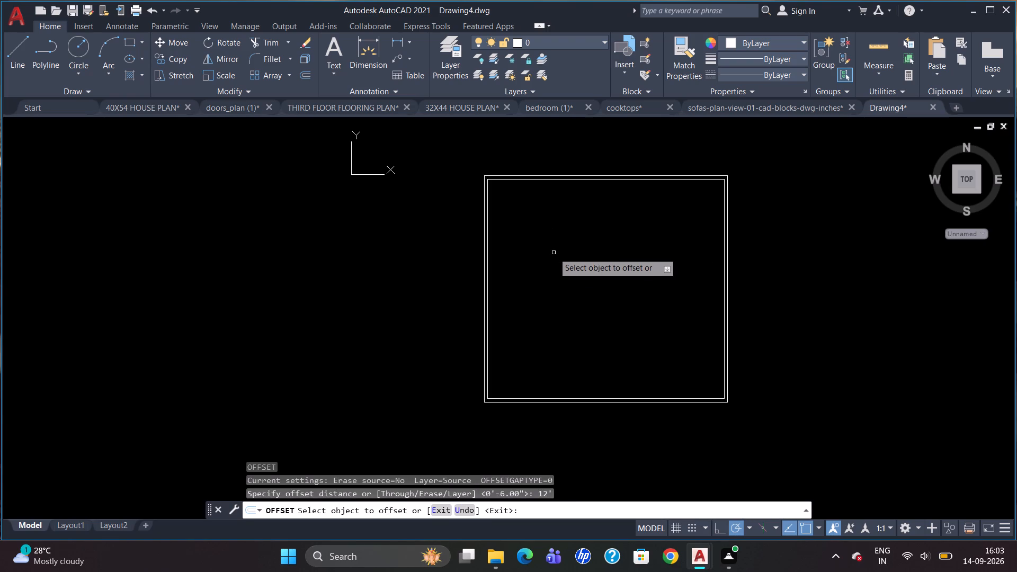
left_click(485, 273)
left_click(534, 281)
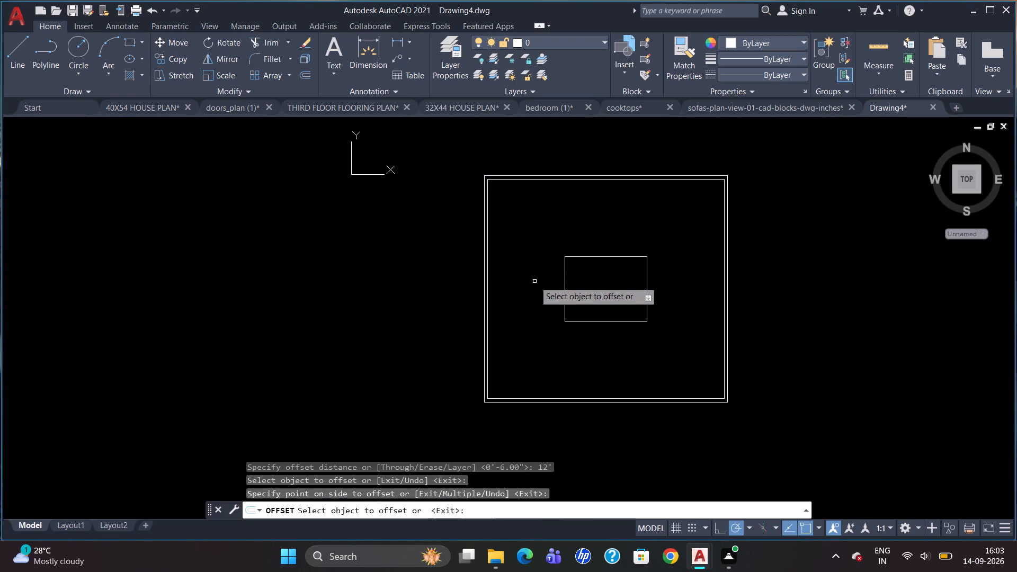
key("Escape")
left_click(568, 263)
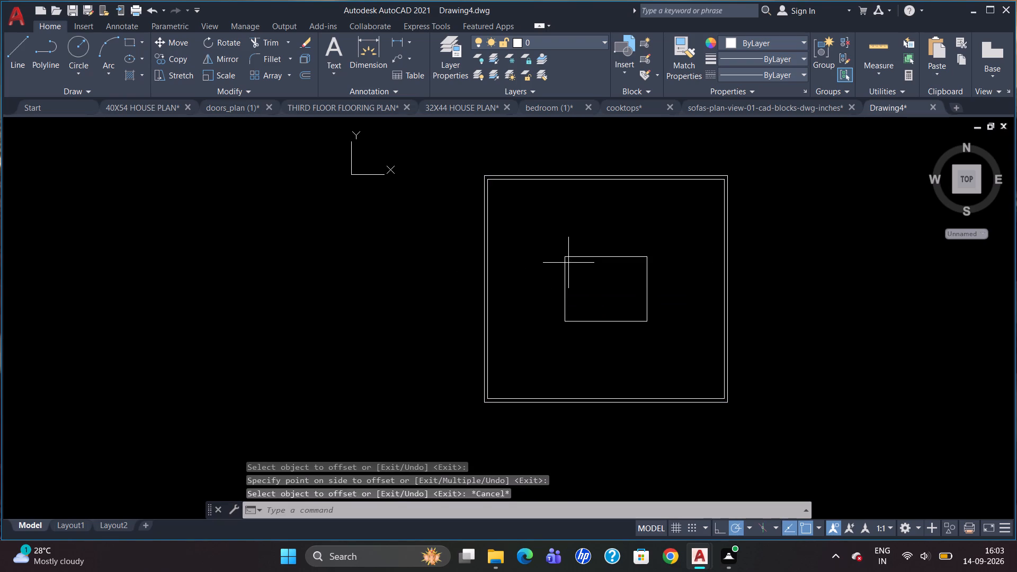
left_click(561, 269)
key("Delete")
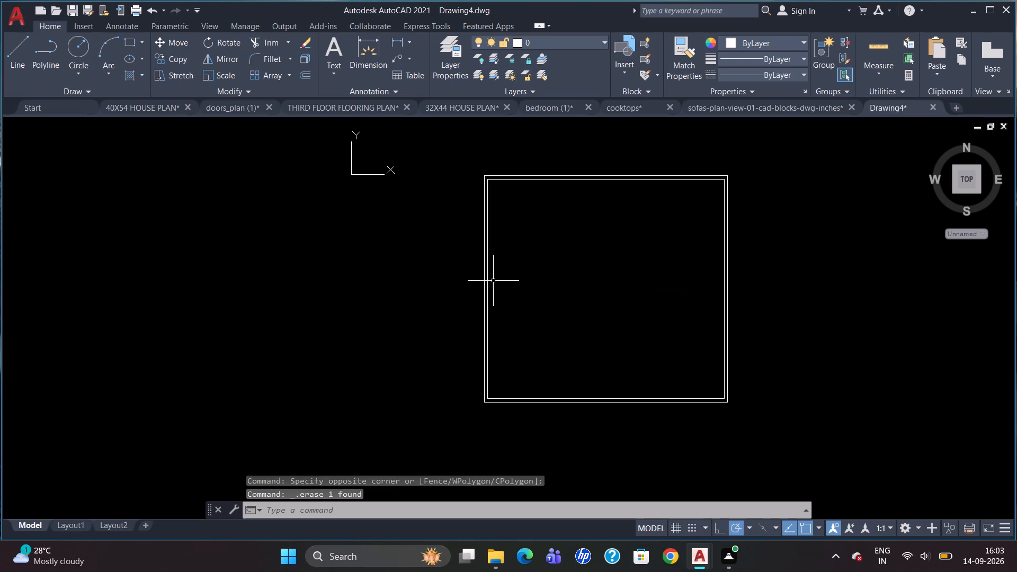
Explode the outer rectangle.
left_click(486, 272)
key("Escape")
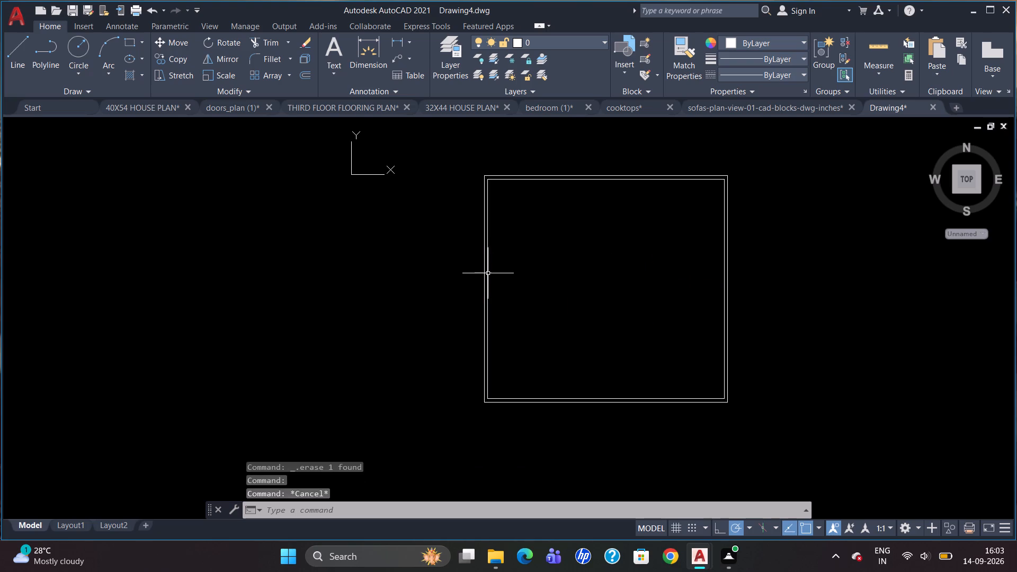
left_click(484, 279)
key("x")
key("Return")
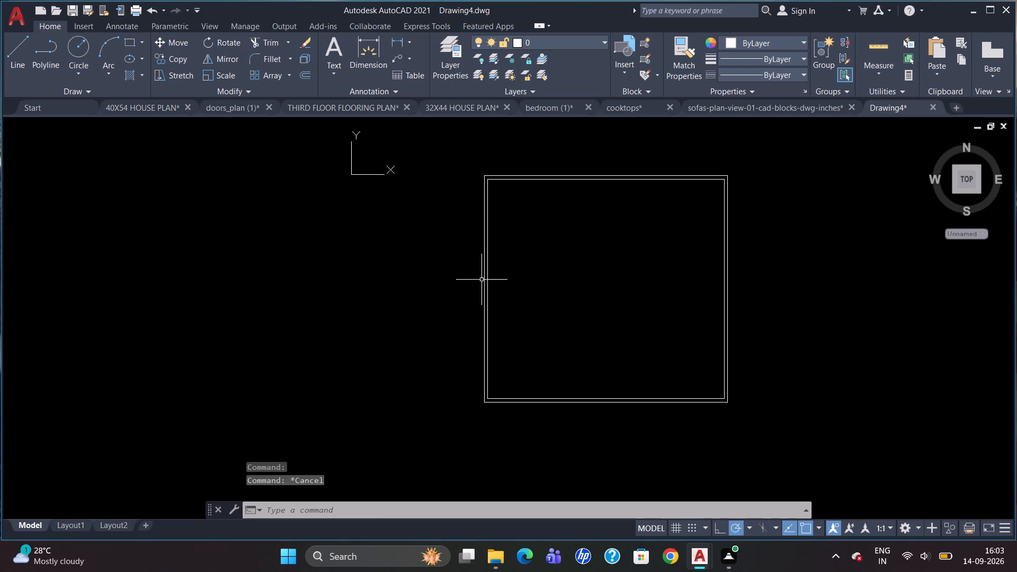
Offset the inner left wall line 12' to the right, and offset that copy another 6" right for the first partition.
key("o")
key("Return")
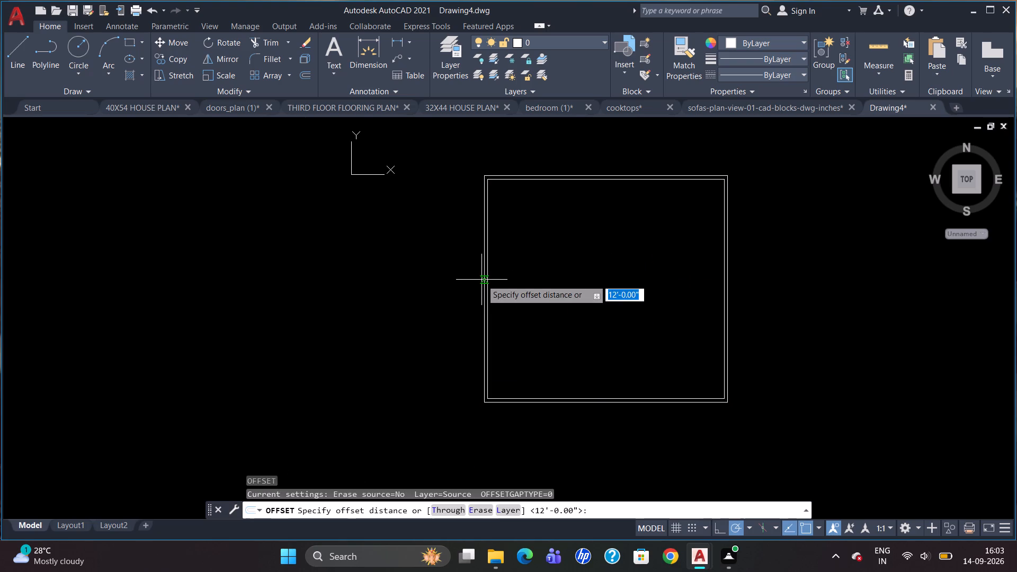
type("12'")
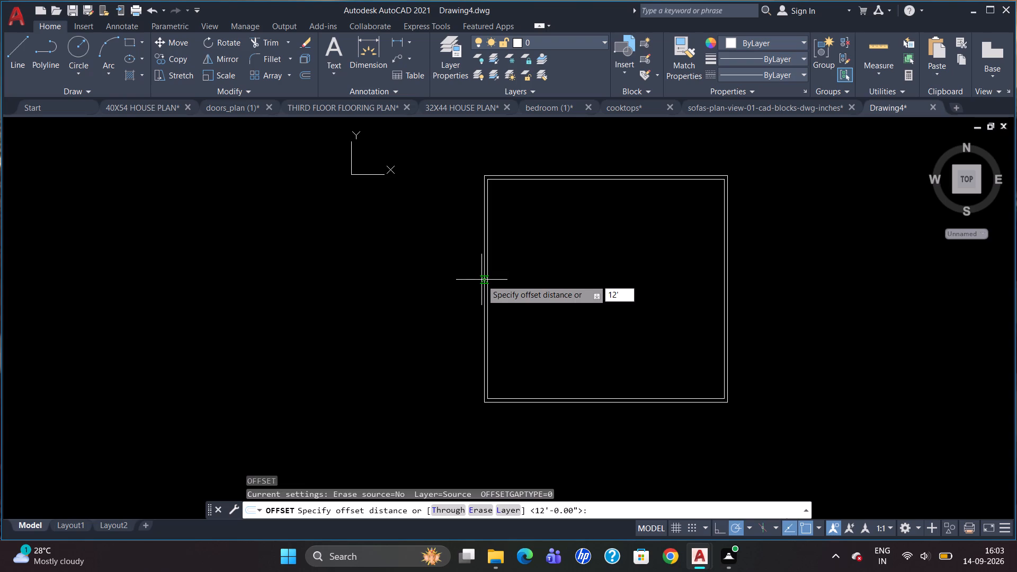
key("Return")
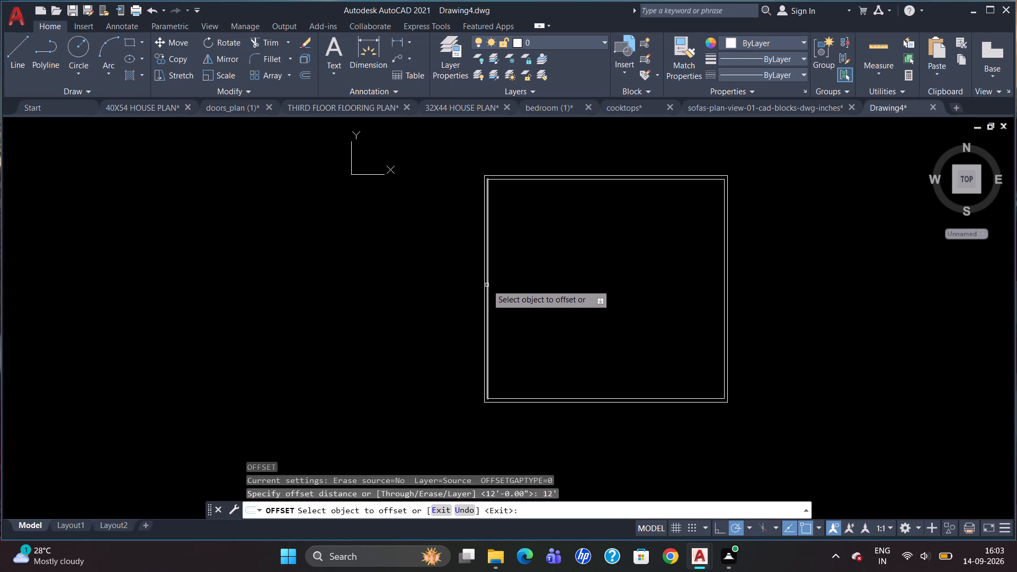
left_click(487, 284)
left_click(528, 285)
left_click(569, 305)
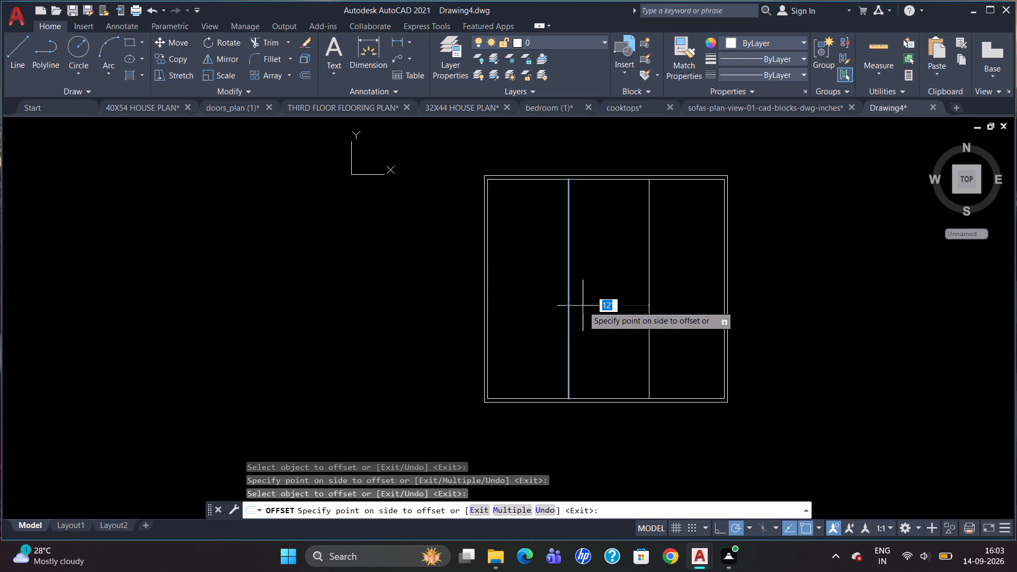
key("6")
key("Return")
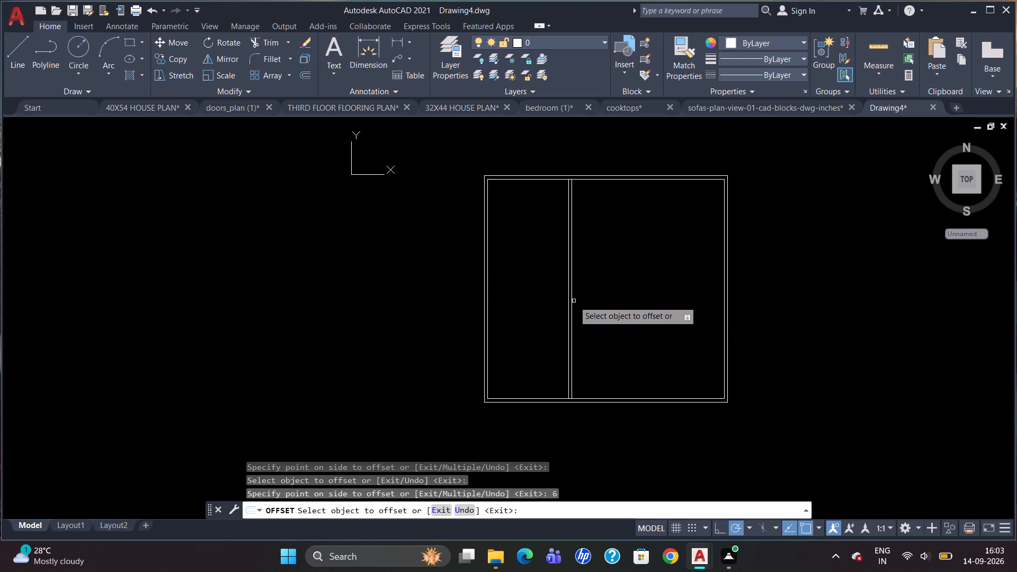
Offset the first partition's right line 10'6" to the right, and offset that copy another 6" right for the second partition.
left_click(573, 297)
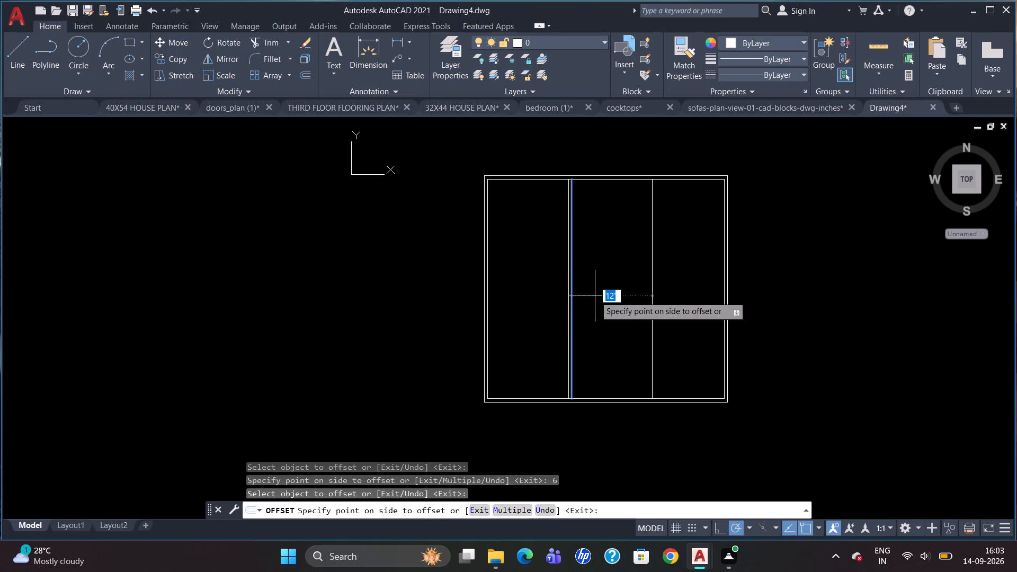
type("10'6\"")
key("Return")
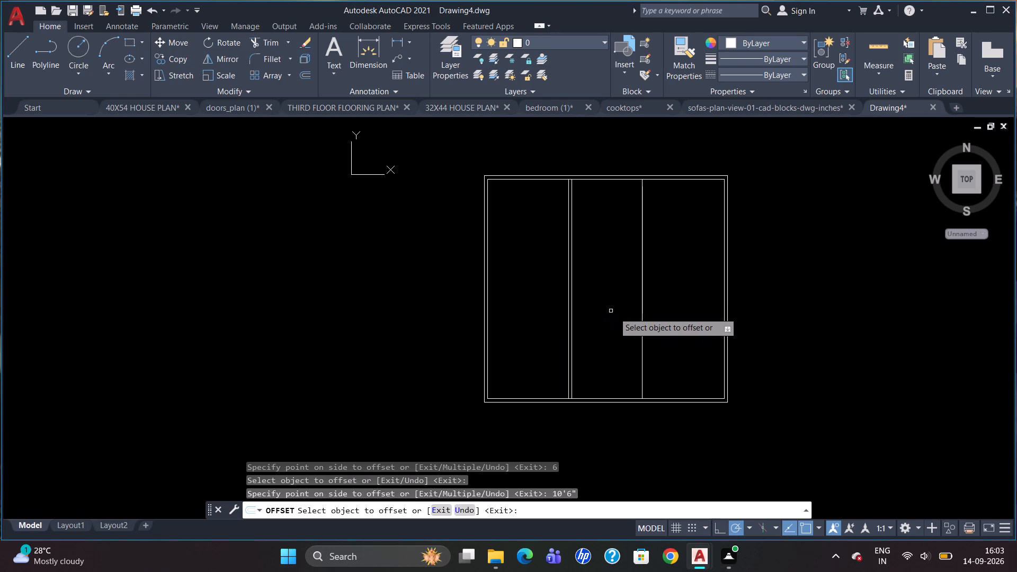
left_click(644, 315)
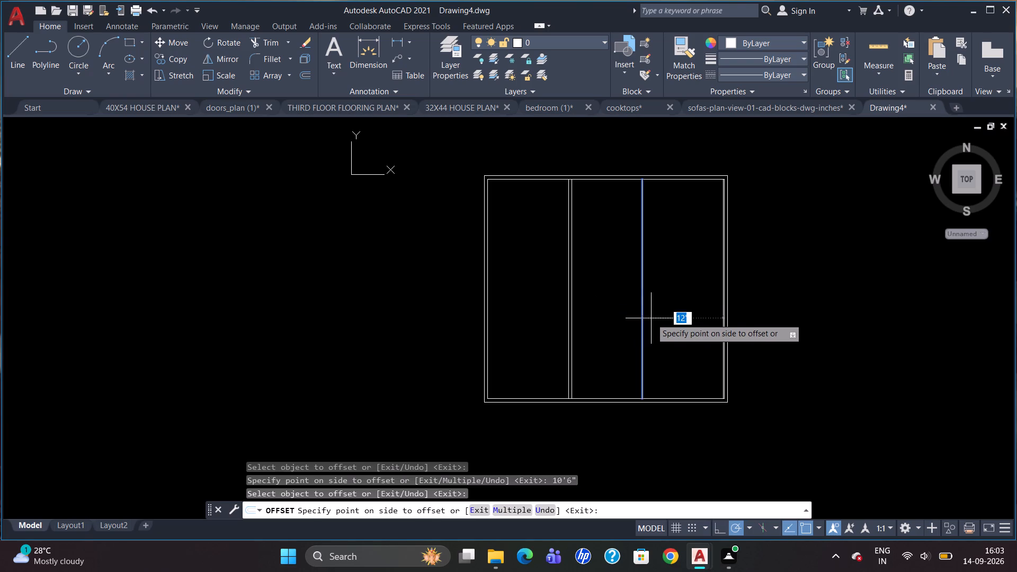
key("6")
key("Return")
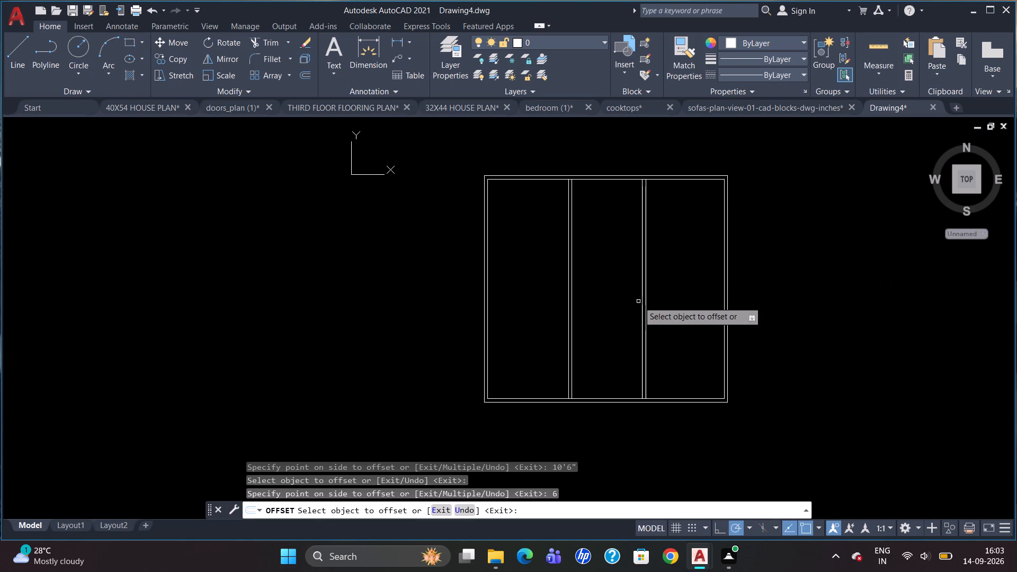
key("Escape")
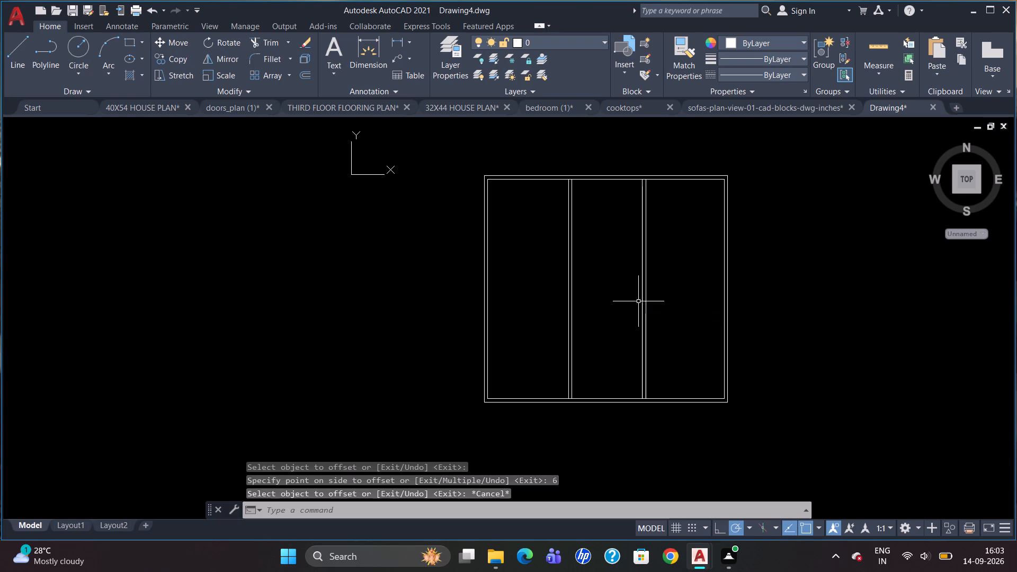
Trim the inner top wall line between the two lines of each vertical partition.
key("b")
key("BackSpace")
type("TR")
key("Return")
key("Return")
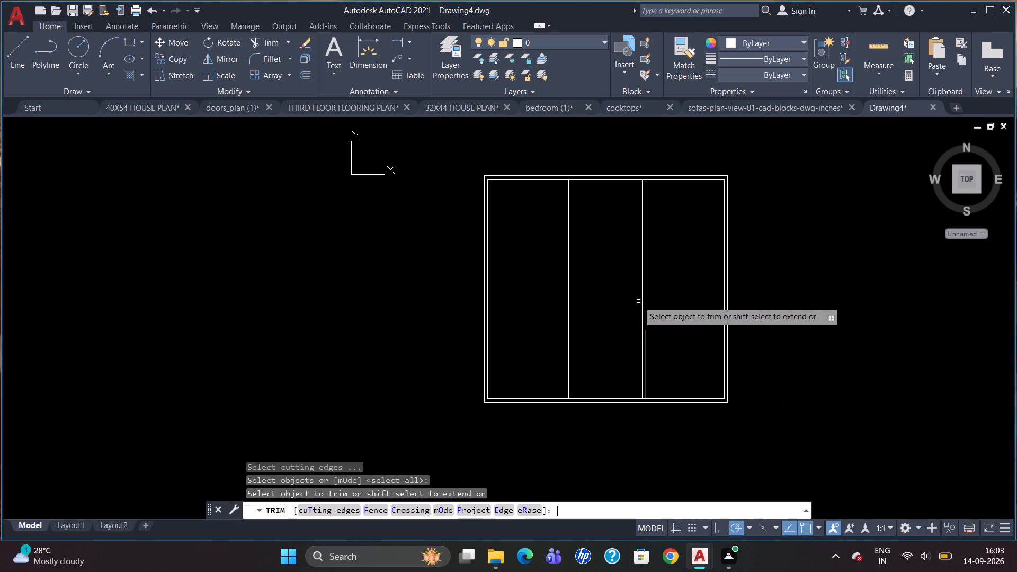
scroll(545, 185, "up", 2)
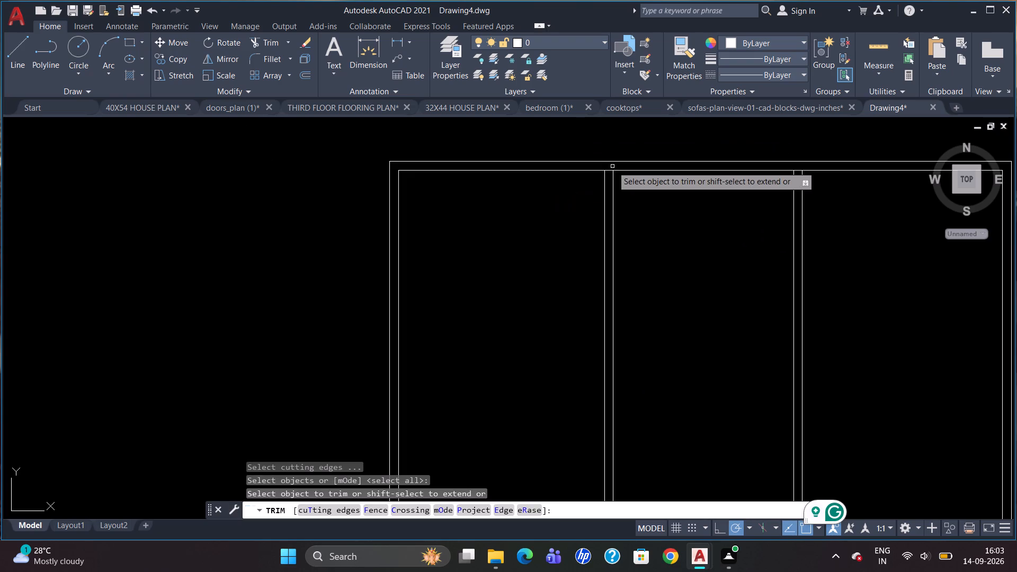
left_click(607, 171)
scroll(608, 170, "down", 2)
scroll(678, 178, "up", 3)
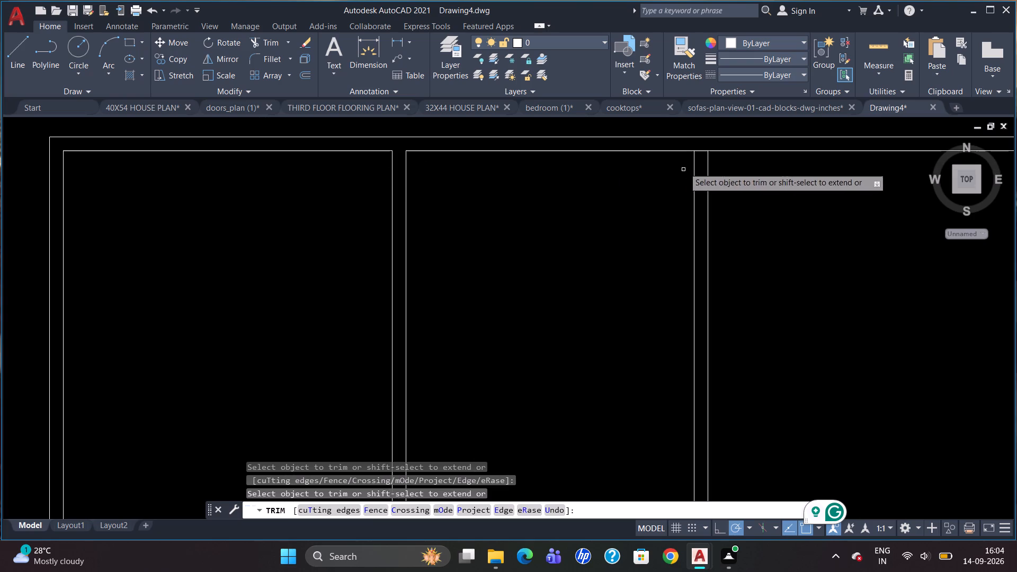
left_click(701, 150)
scroll(700, 158, "down", 2)
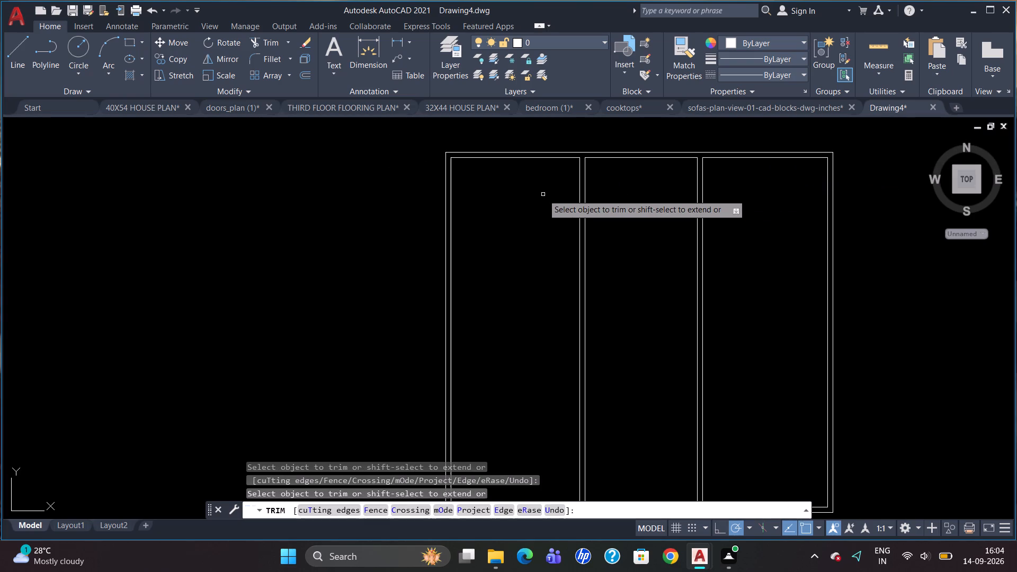
key("Escape")
Offset the left bay's inner top wall line 13'6" downward.
key("o")
key("Return")
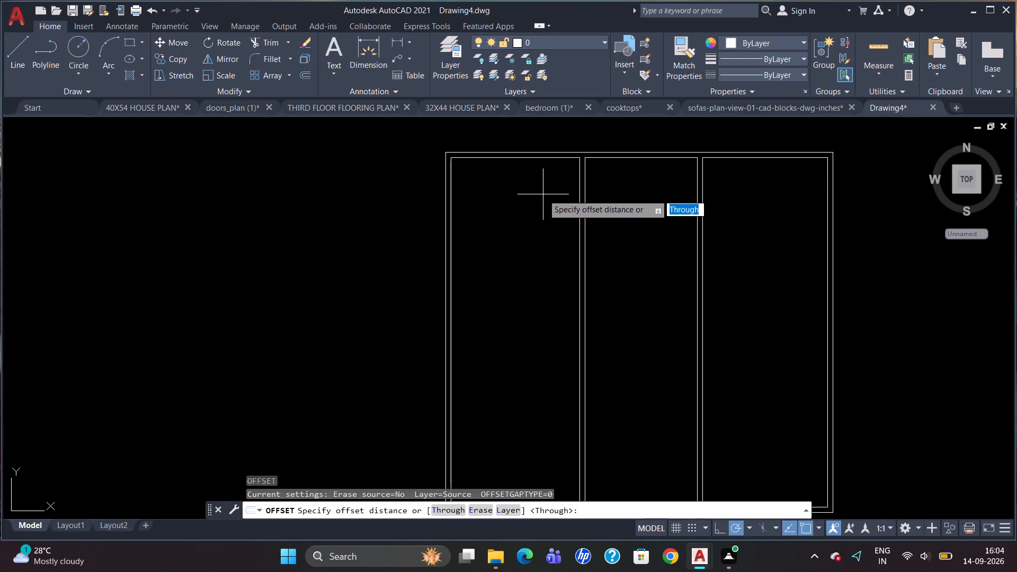
type("13'6\"")
key("Return")
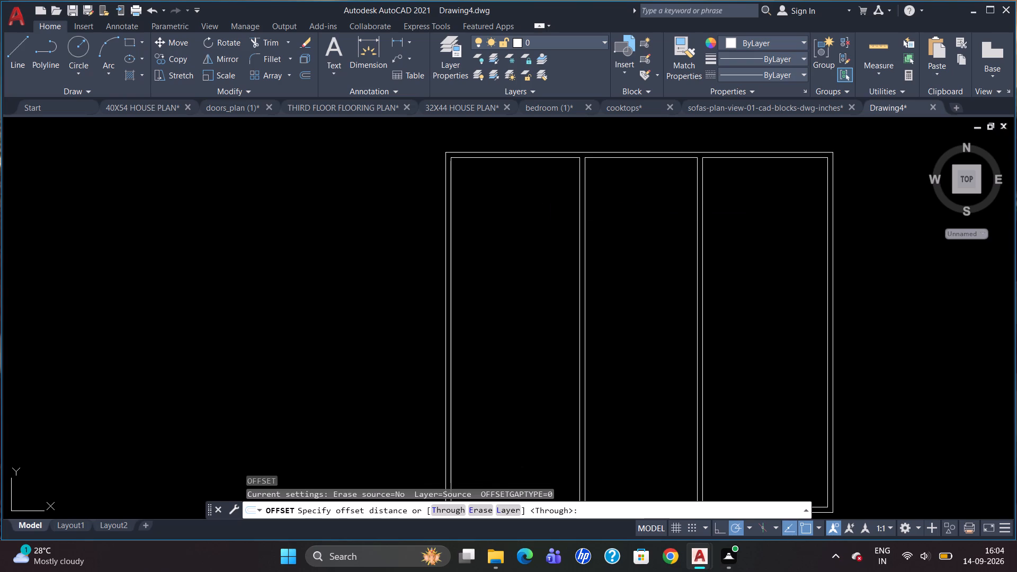
left_click(558, 158)
left_click(553, 224)
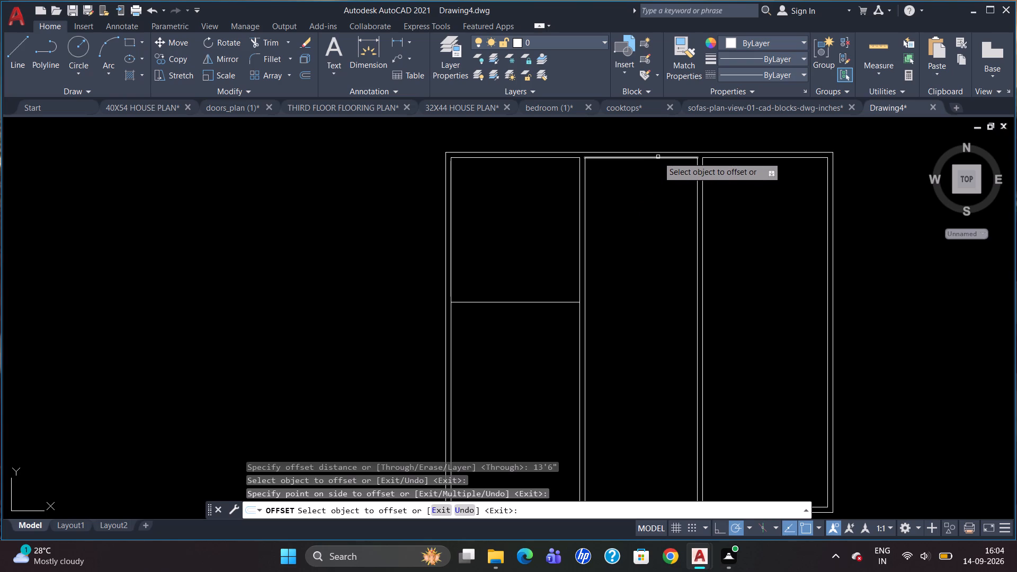
Offset the middle bay's inner top wall line 8" downward.
left_click(658, 157)
key("8")
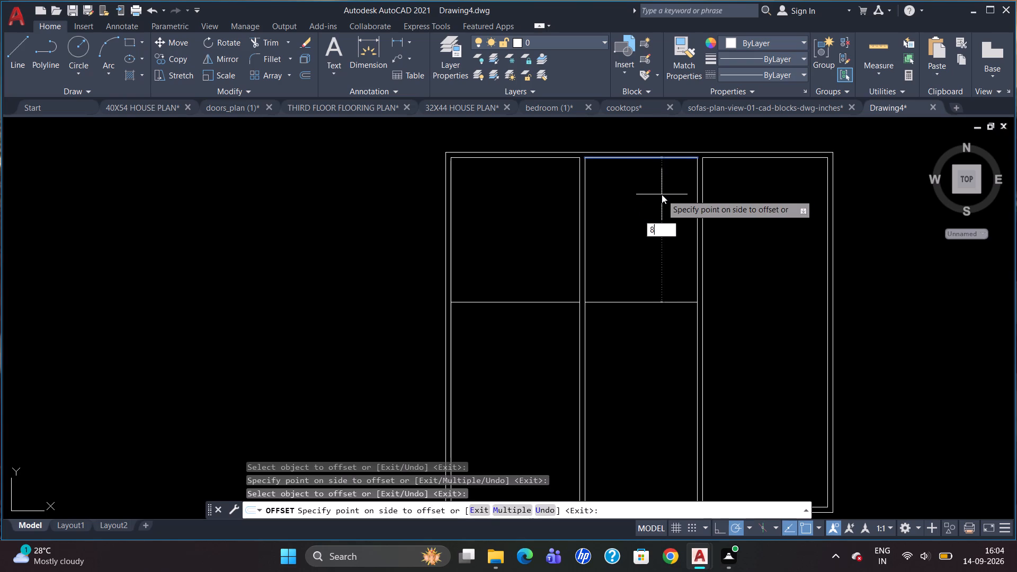
key("Return")
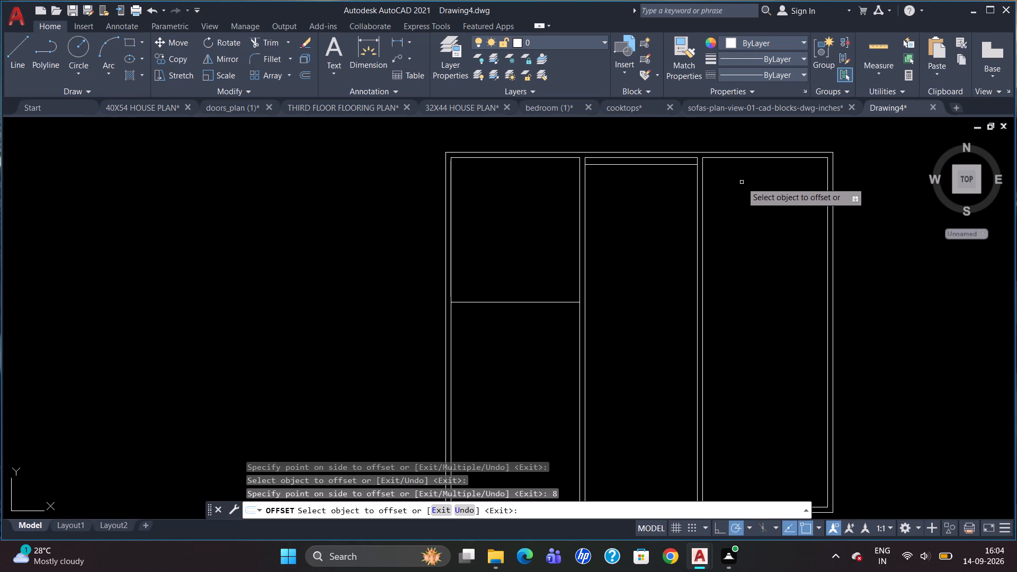
Offset the right bay's inner top wall line 13'6" downward.
left_click(750, 159)
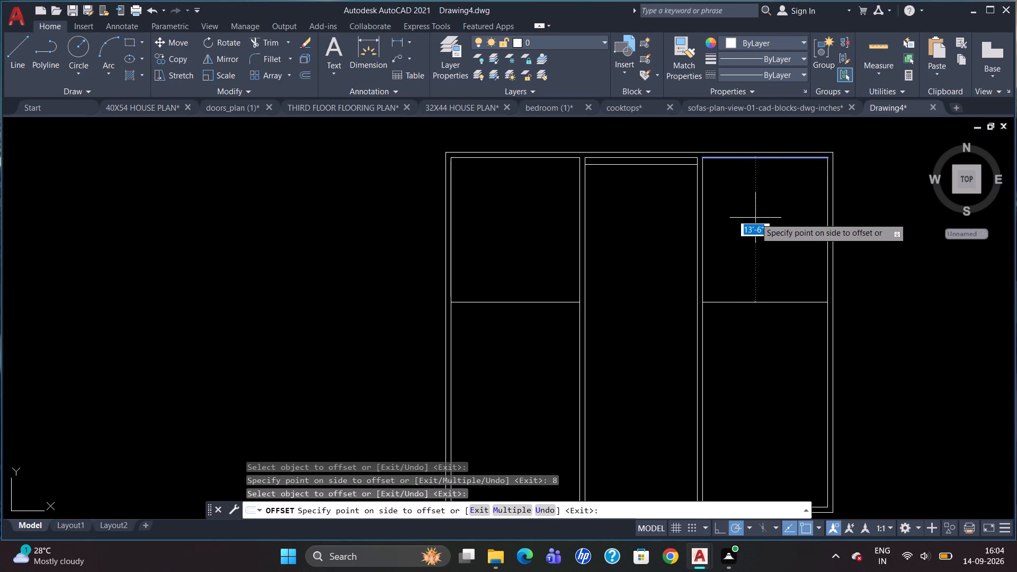
type("13")
key("apostrophe")
type("6\"")
key("Return")
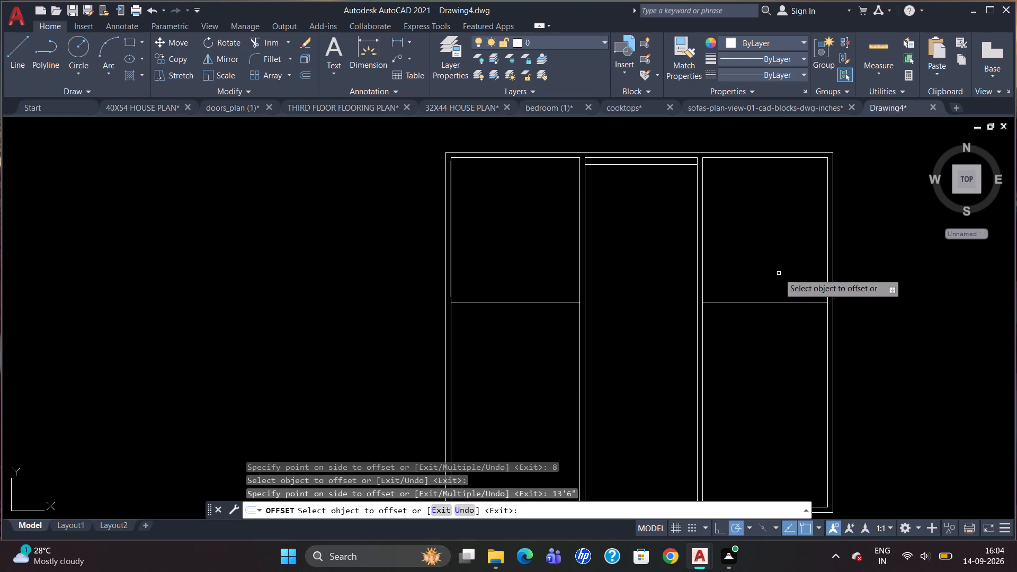
Offset the horizontal partition line in the right bay and the one in the left bay 6" downward each.
left_click_drag(772, 302, 772, 308)
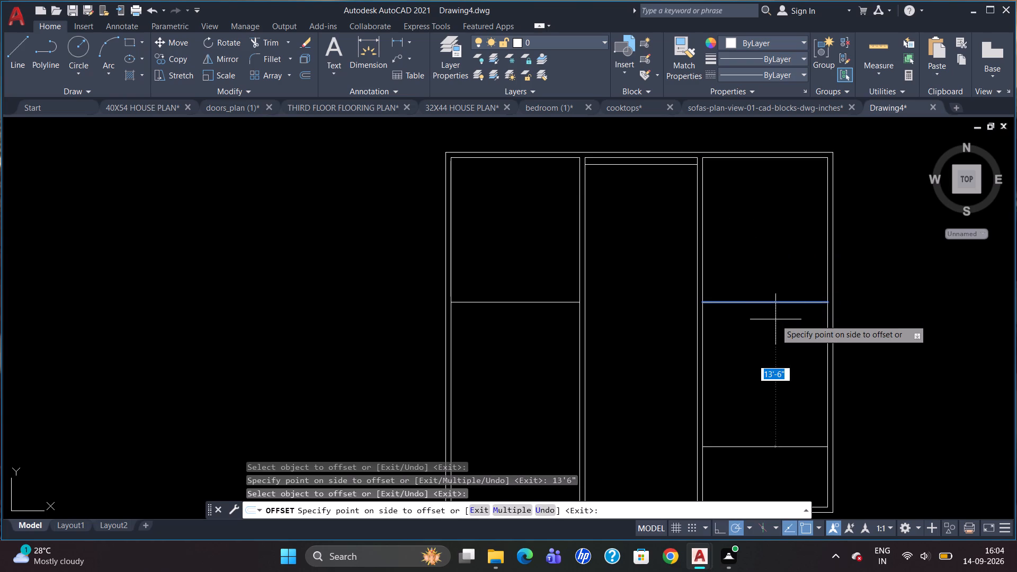
key("6")
key("Return")
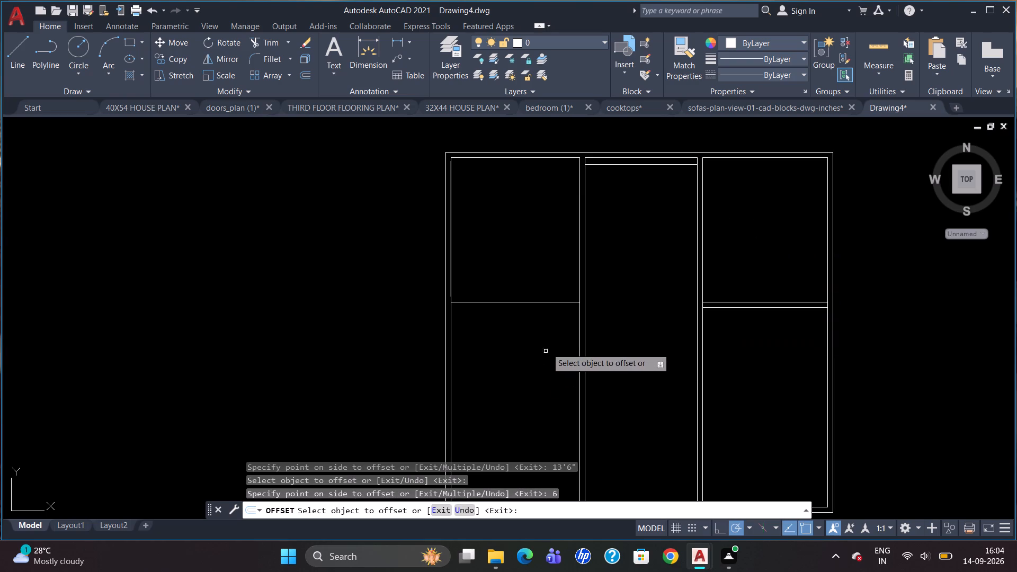
left_click_drag(553, 301, 551, 316)
key("6")
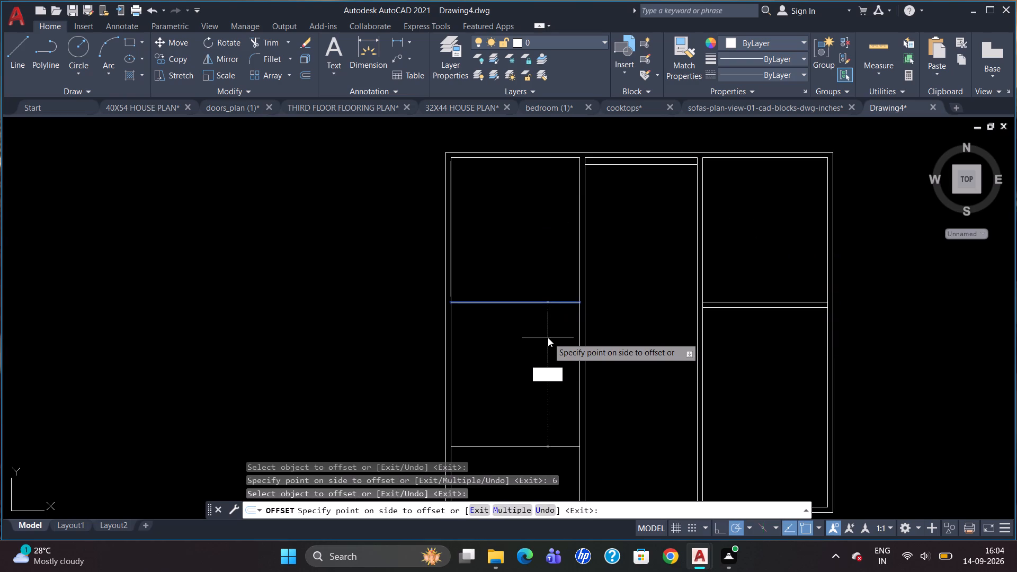
key("Return")
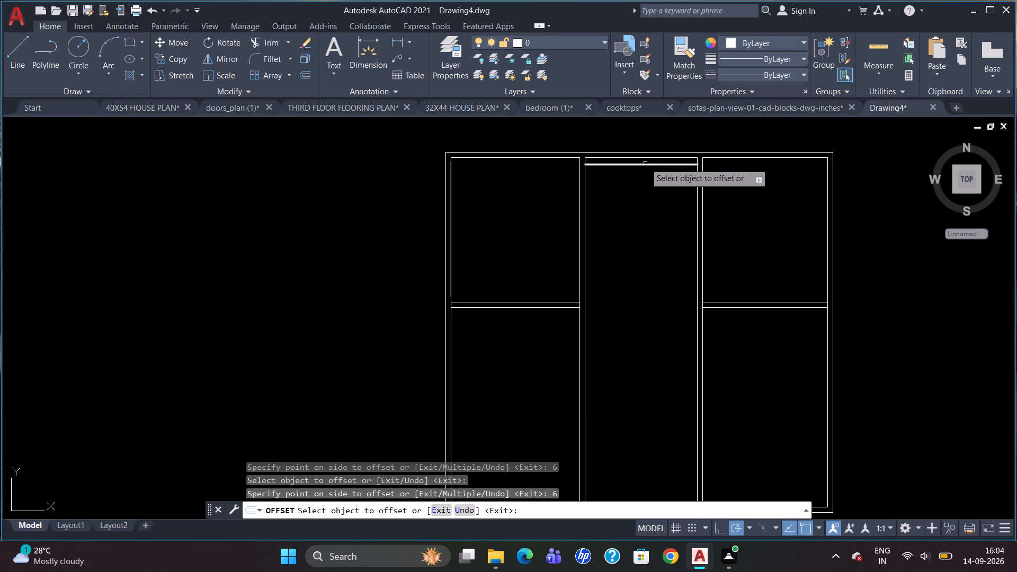
Offset the middle bay's inner top wall line 8' downward.
left_click(646, 157)
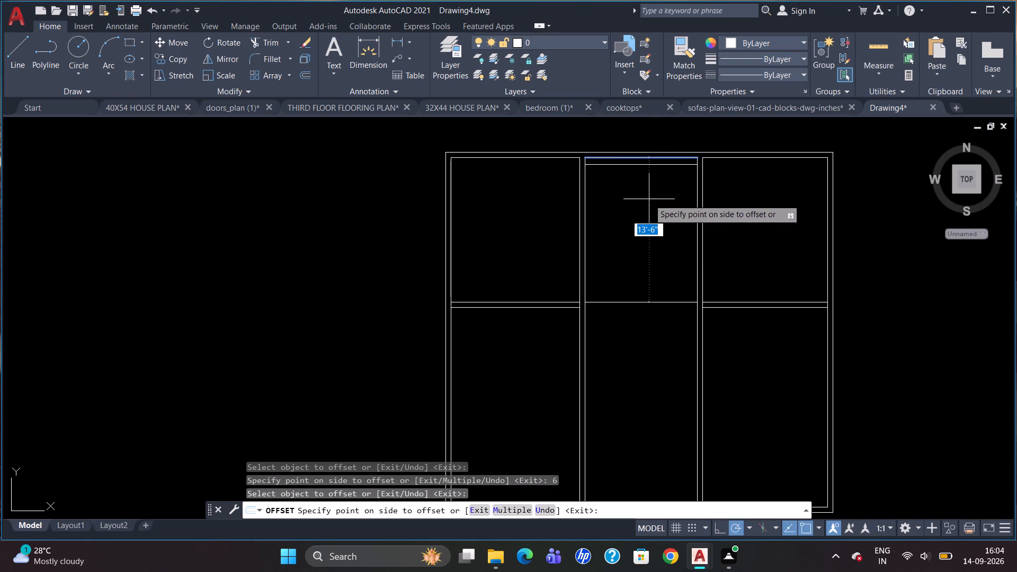
type("8'")
key("Return")
key("Escape")
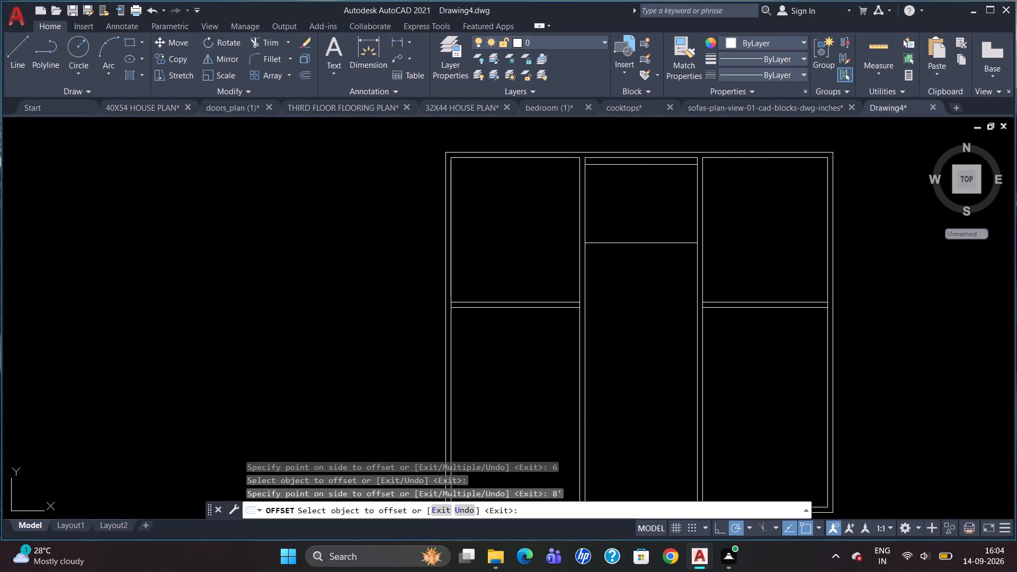
Erase the extra line 8" below the middle bay's inner top wall line.
left_click(661, 165)
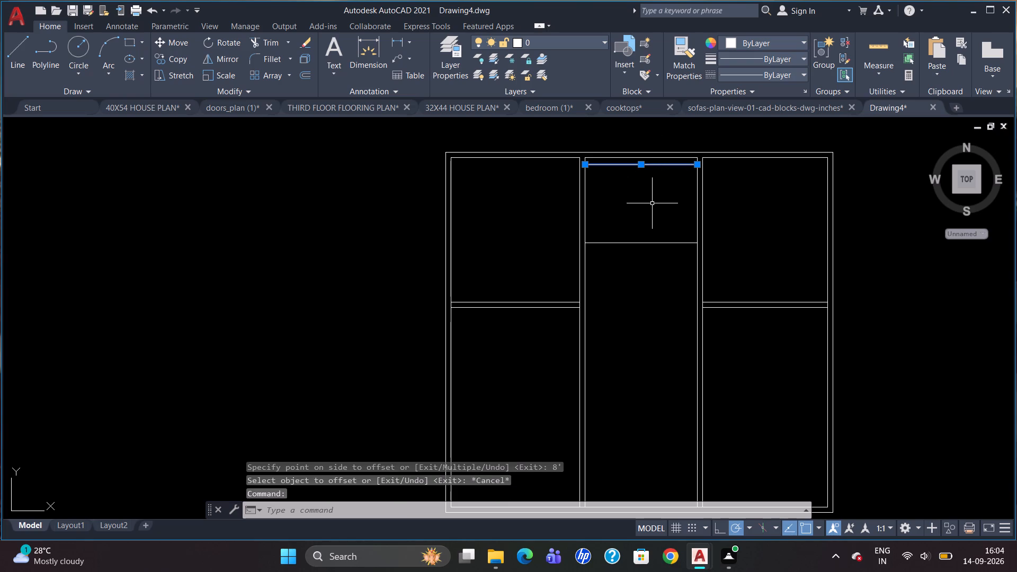
key("Delete")
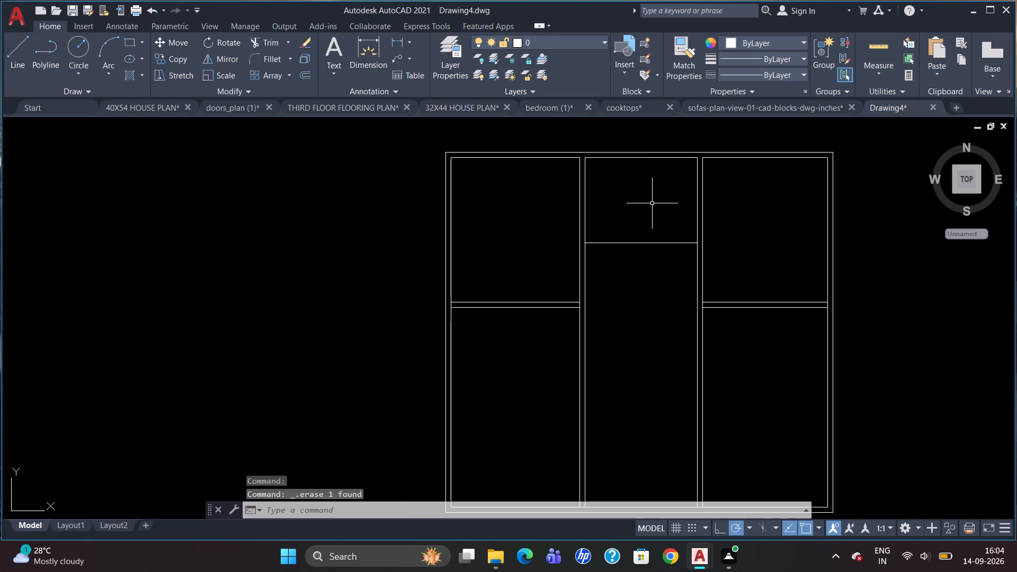
Offset the middle bay's horizontal partition line 6" downward.
key("o")
key("Return")
key("6")
key("Return")
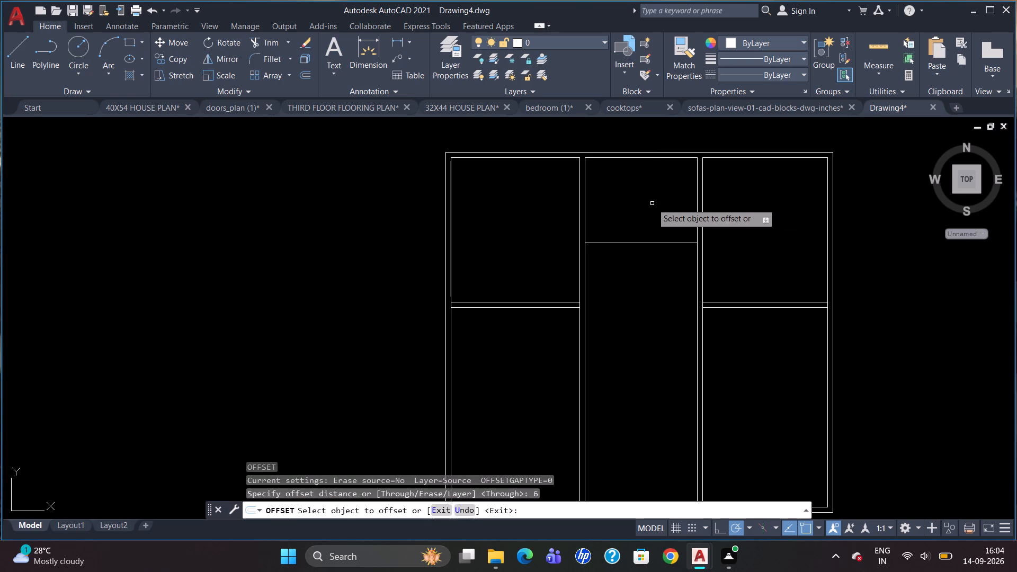
left_click(639, 244)
left_click(638, 257)
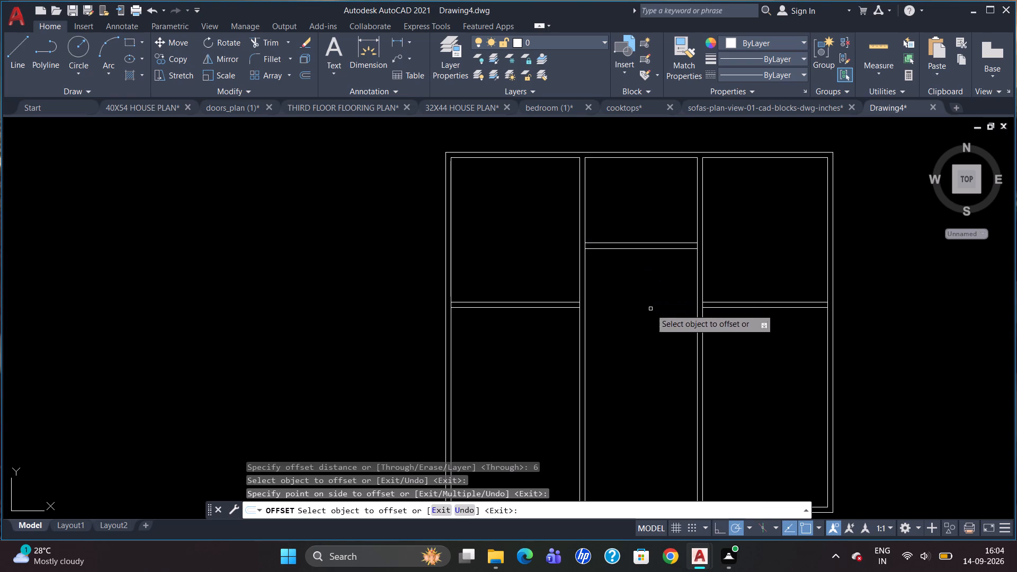
scroll(726, 237, "down", 1)
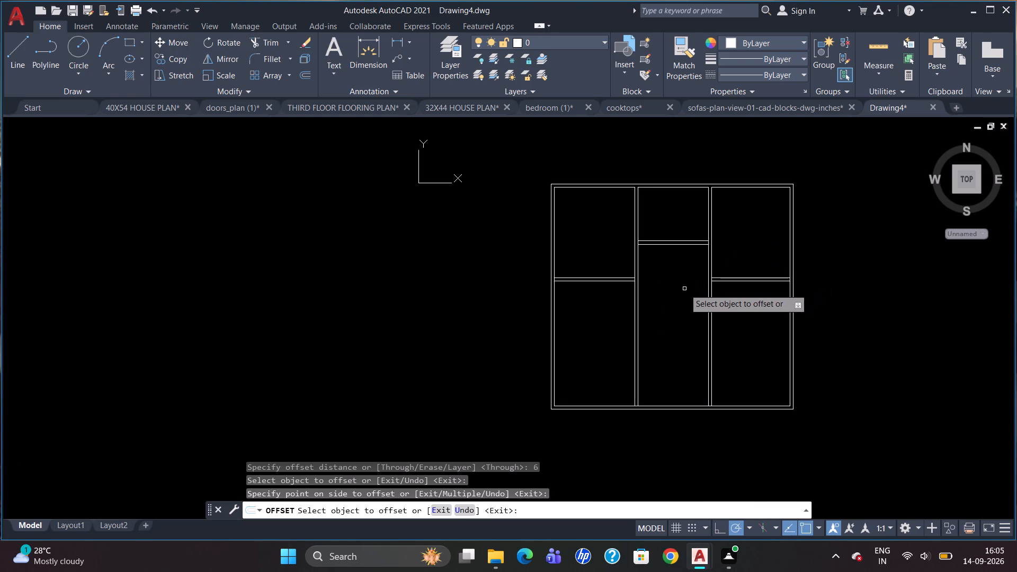
key("Escape")
Draw a line across the first vertical partition, continuing the lower line of the left bay's horizontal partition to the partition's far side.
key("l")
key("Return")
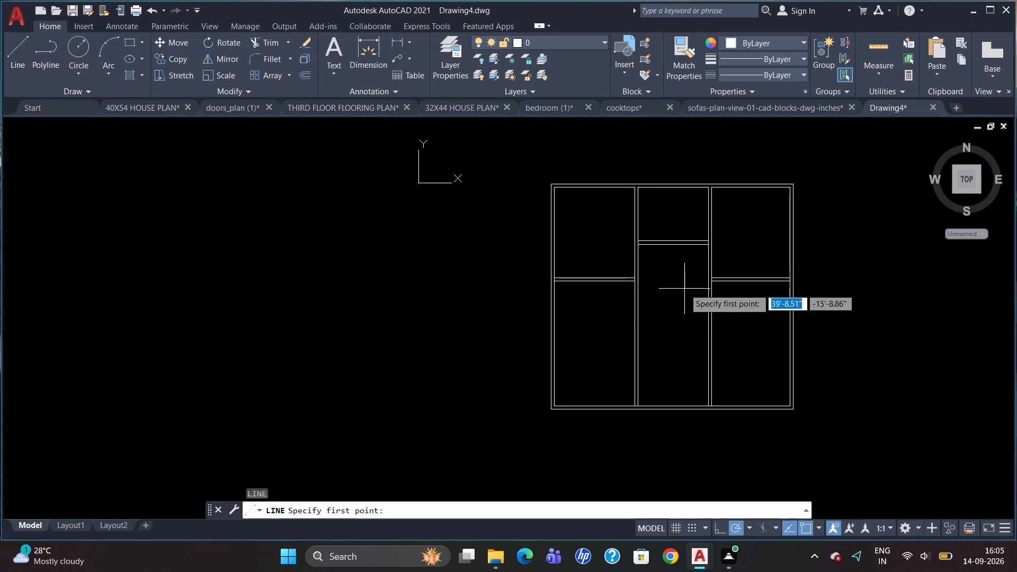
scroll(622, 272, "up", 2)
scroll(662, 313, "up", 2)
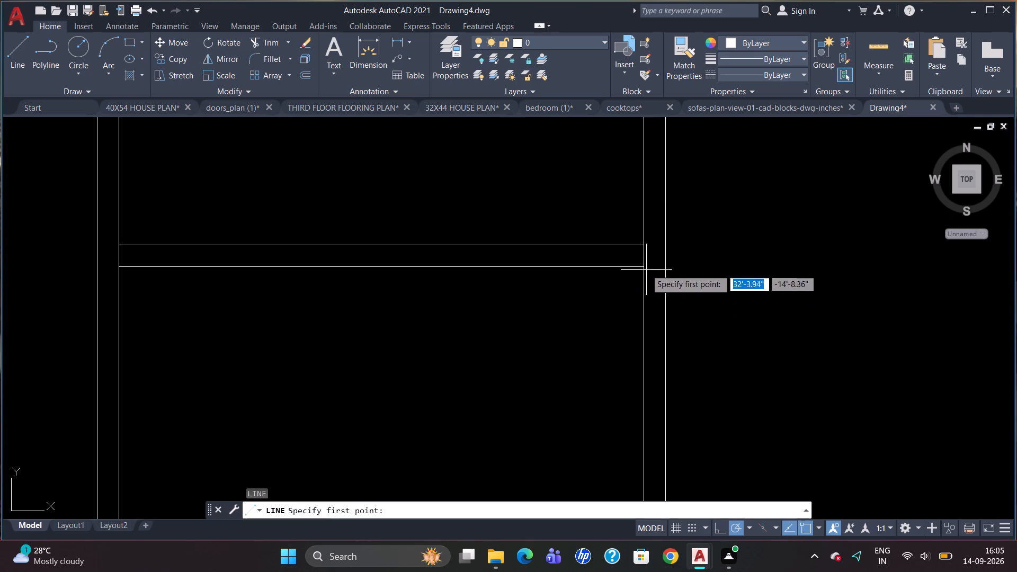
left_click(647, 265)
left_click(664, 265)
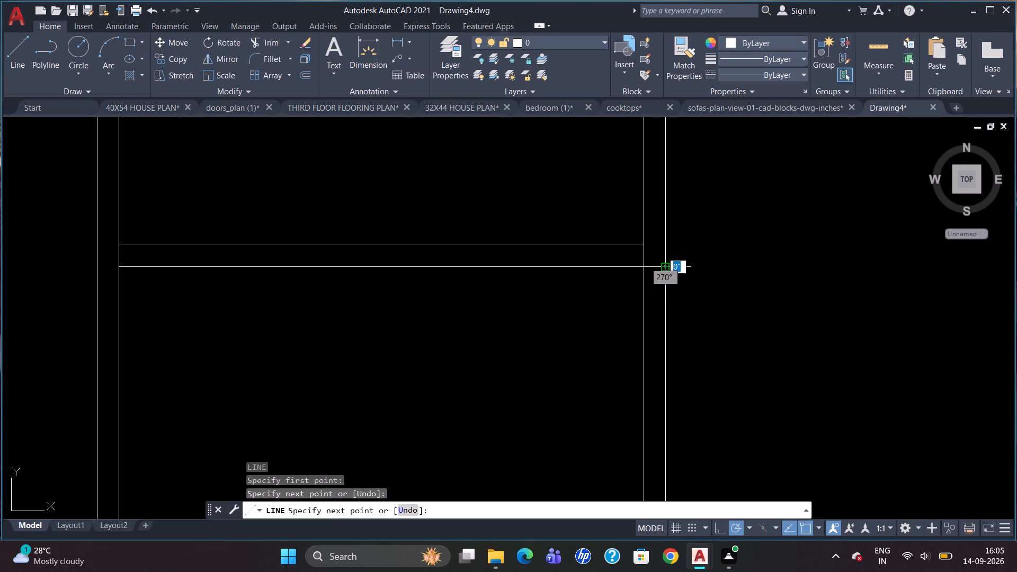
key("Escape")
Draw a line across the second vertical partition, continuing the lower line of the right bay's horizontal partition to the middle bay.
scroll(533, 305, "down", 2)
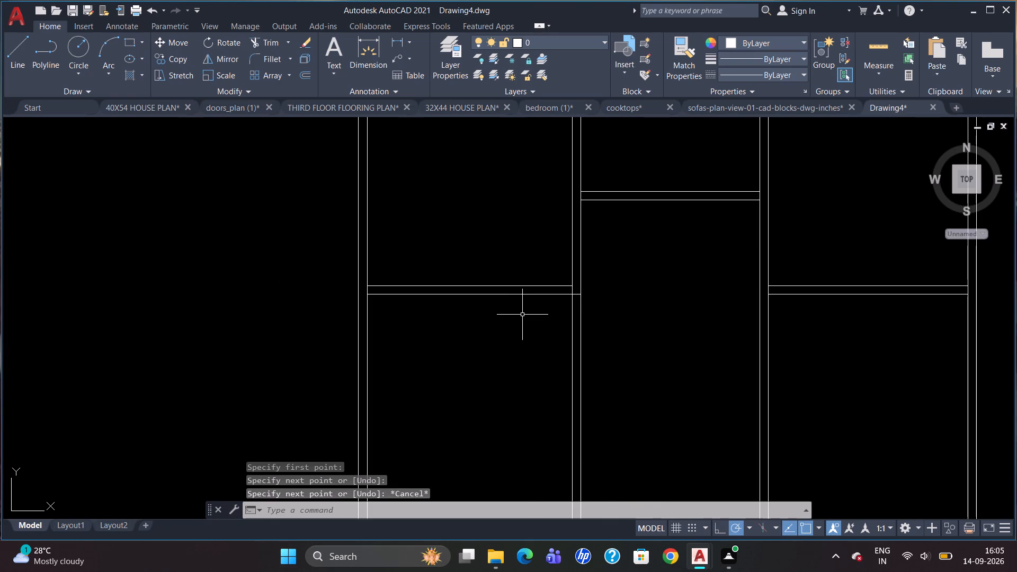
scroll(507, 294, "down", 1)
scroll(665, 330, "up", 1)
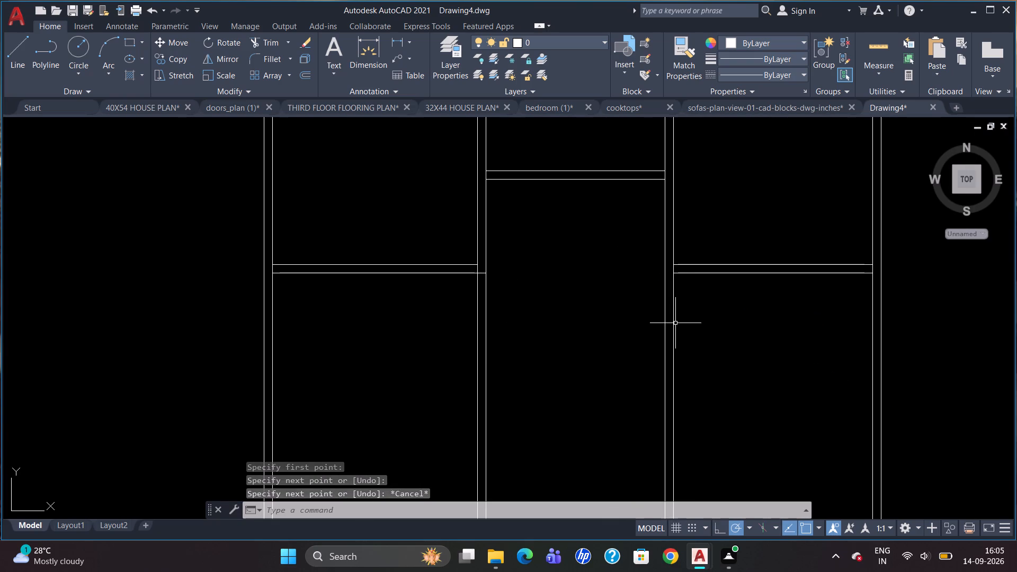
scroll(726, 282, "up", 1)
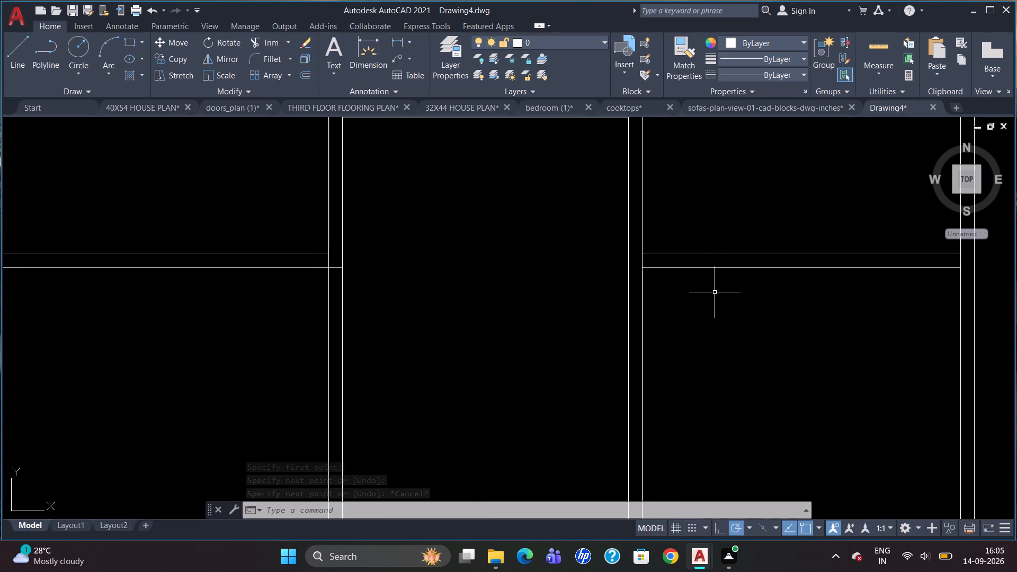
key("l")
key("Return")
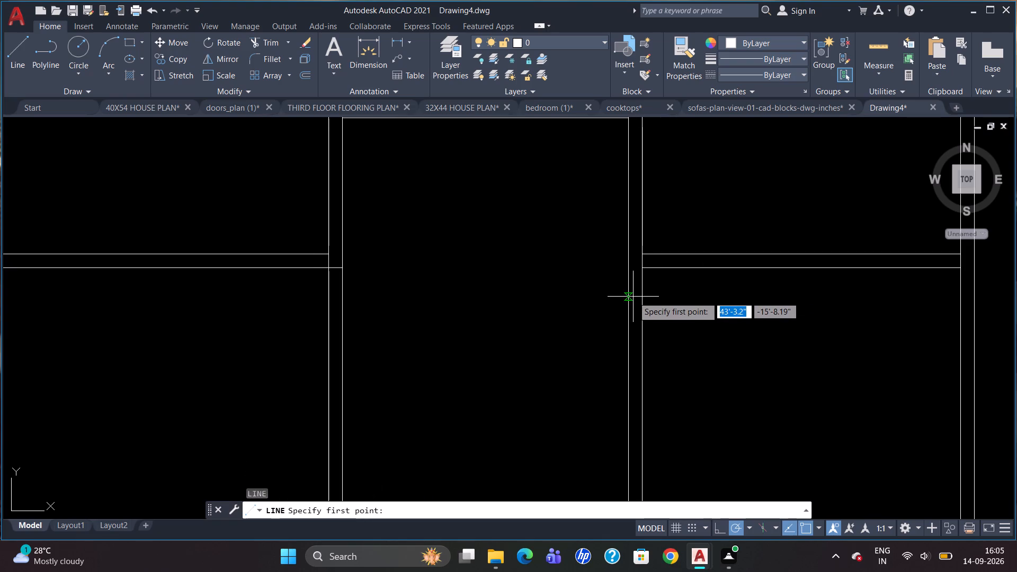
left_click(644, 266)
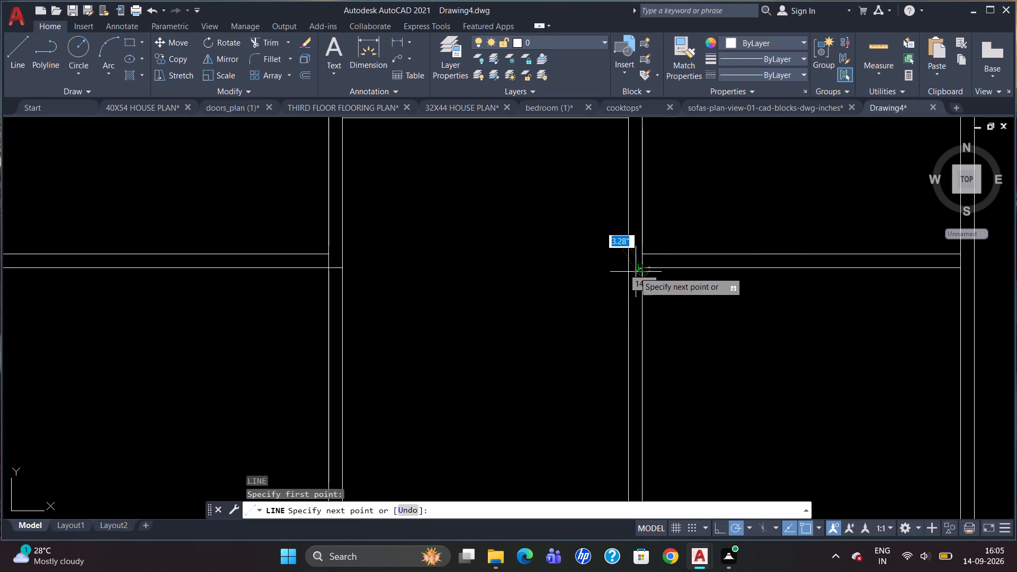
left_click(627, 270)
key("Escape")
Trim both side lines of the middle bay between the two lines of its horizontal partition.
scroll(632, 285, "down", 2)
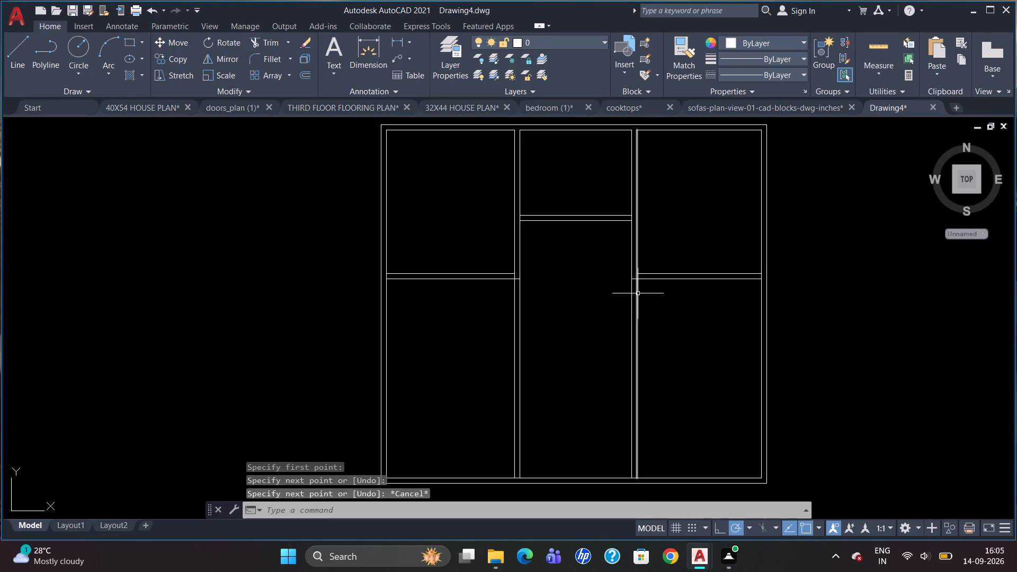
scroll(562, 294, "down", 1)
type("TR")
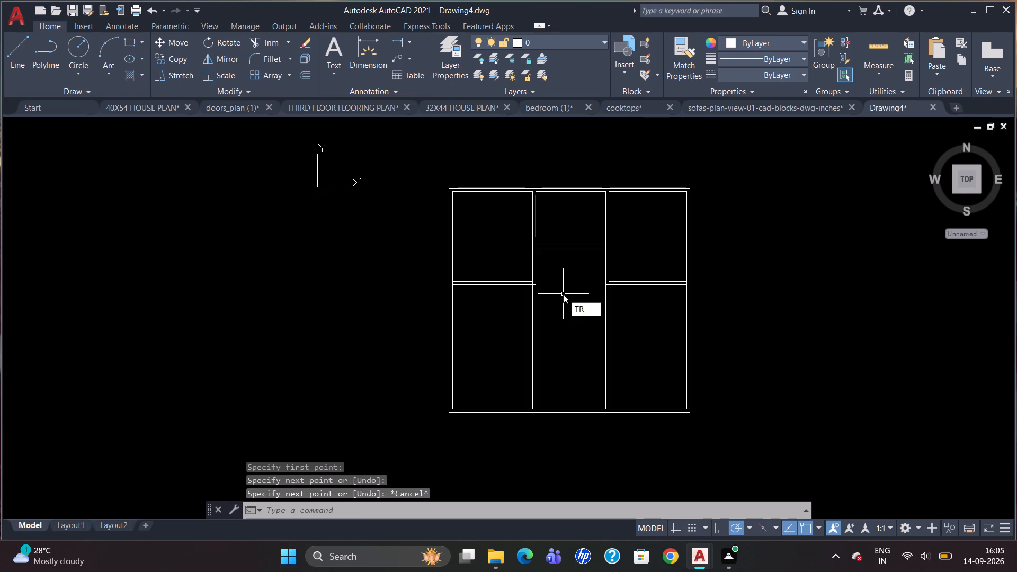
key("Return")
key("Return")
scroll(551, 205, "up", 2)
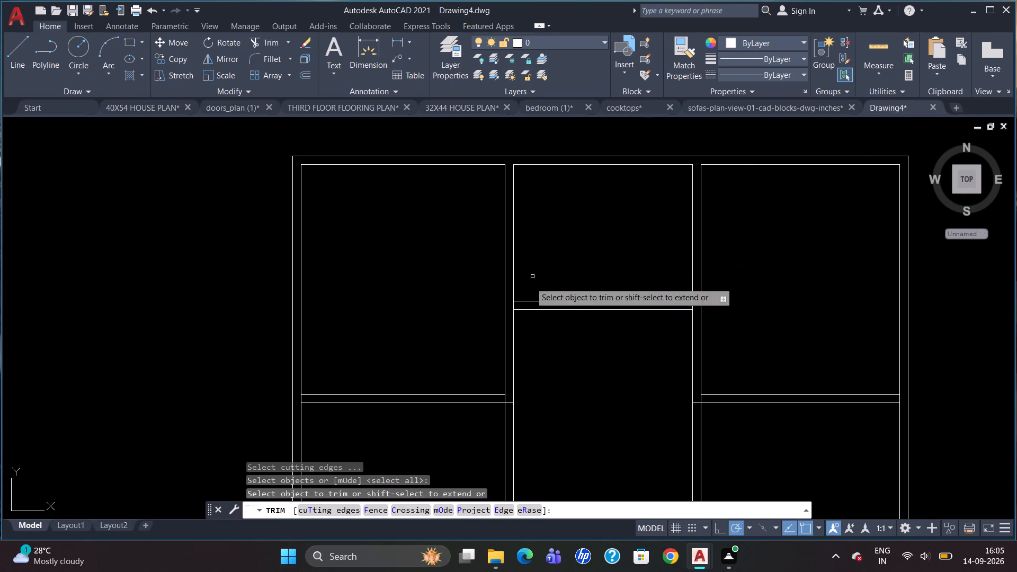
left_click(515, 306)
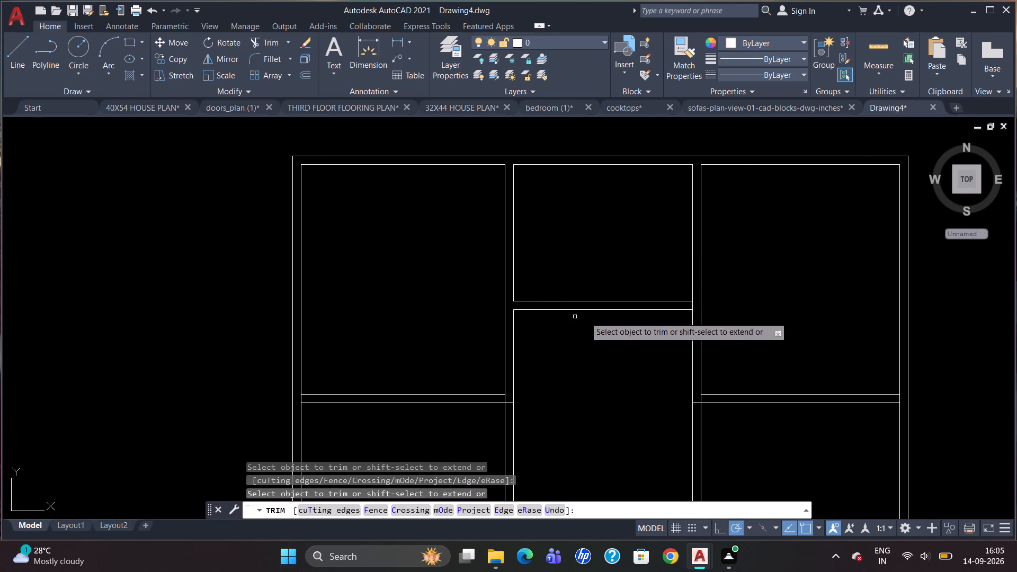
left_click(693, 305)
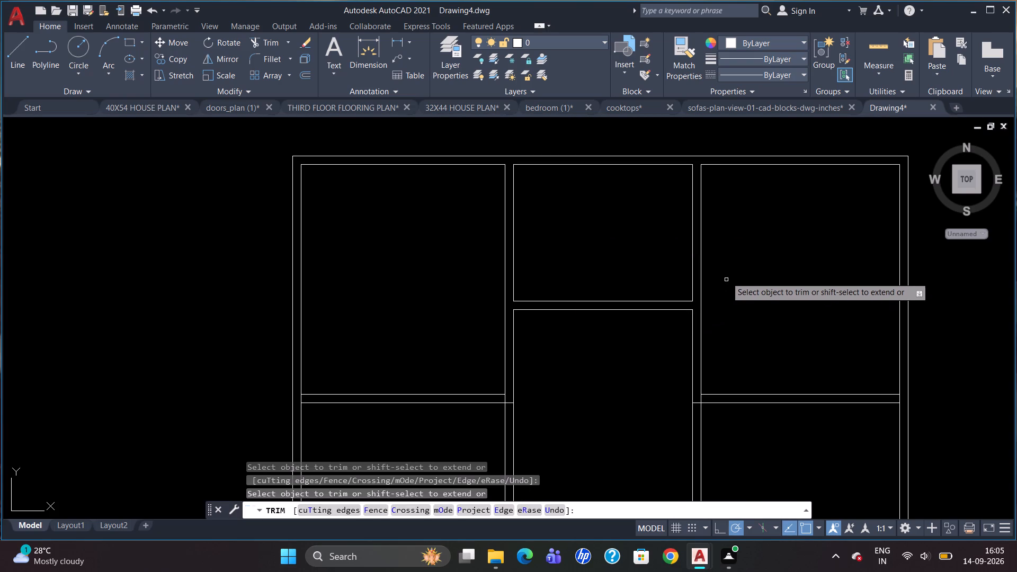
scroll(725, 281, "down", 1)
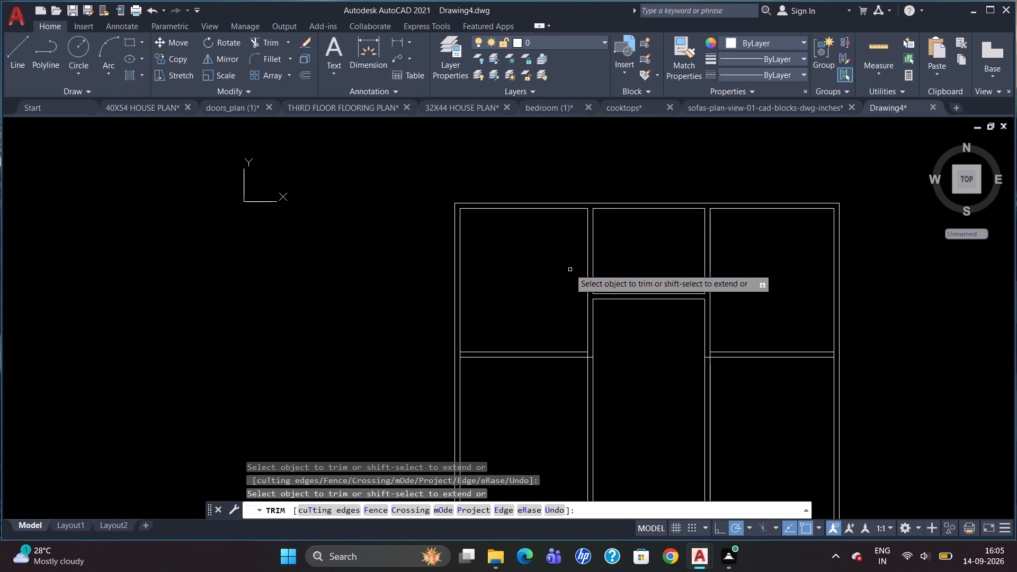
scroll(486, 181, "up", 1)
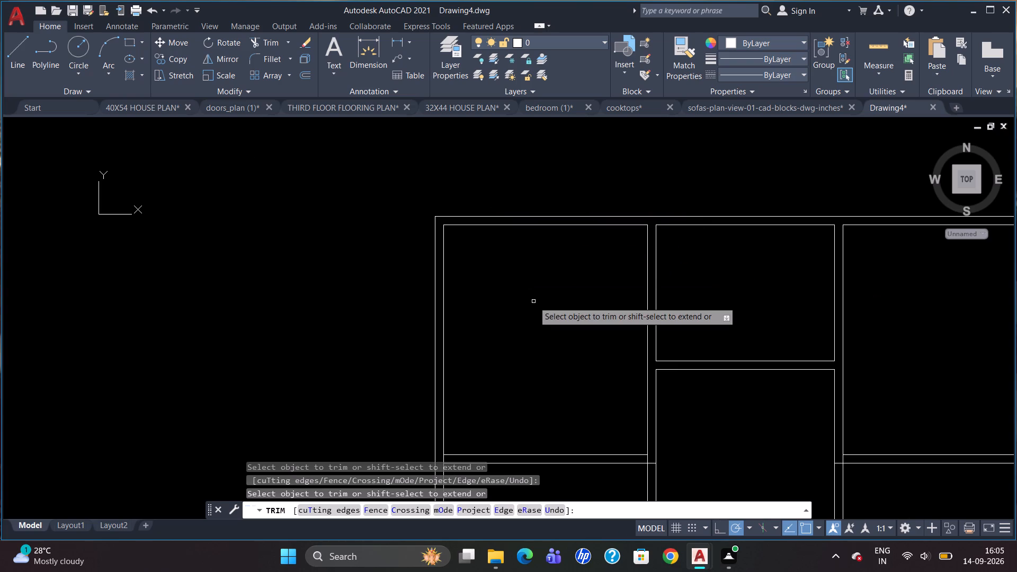
key("l")
key("Return")
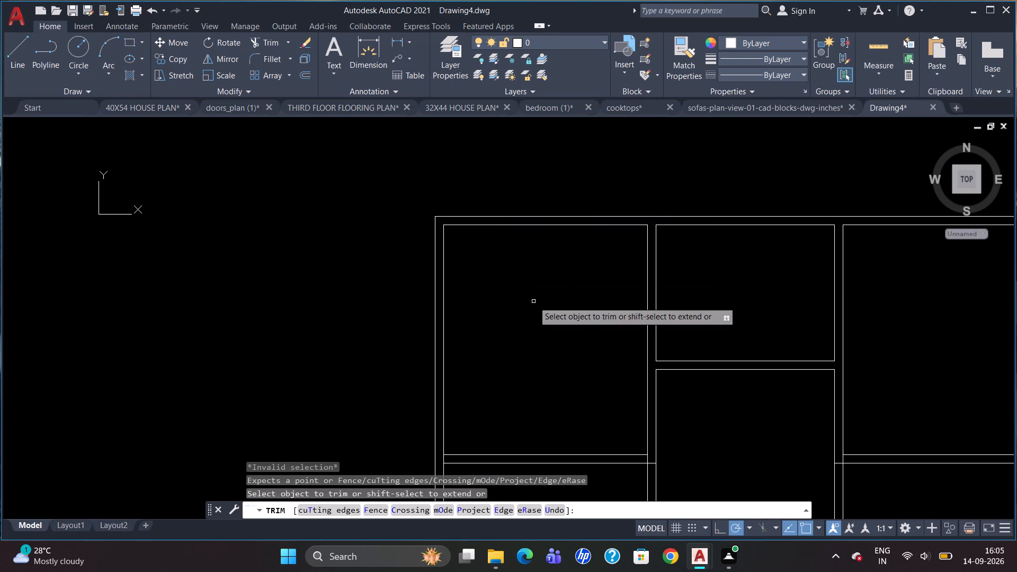
key("Escape")
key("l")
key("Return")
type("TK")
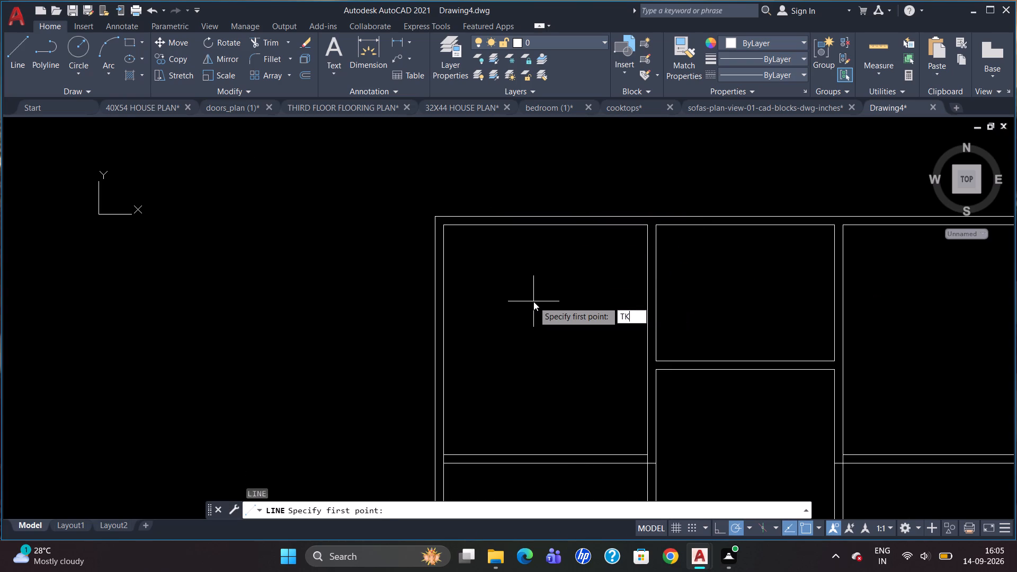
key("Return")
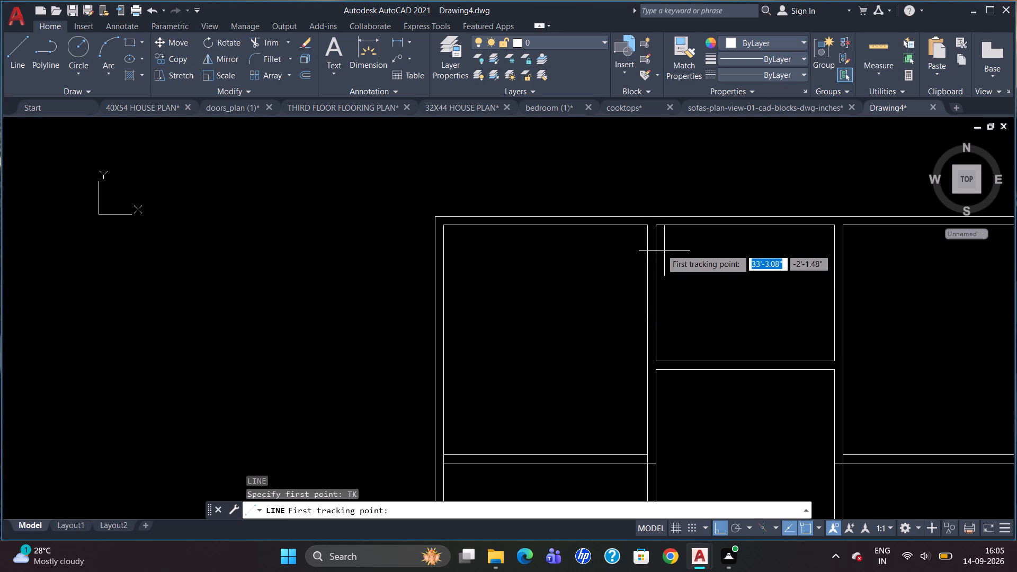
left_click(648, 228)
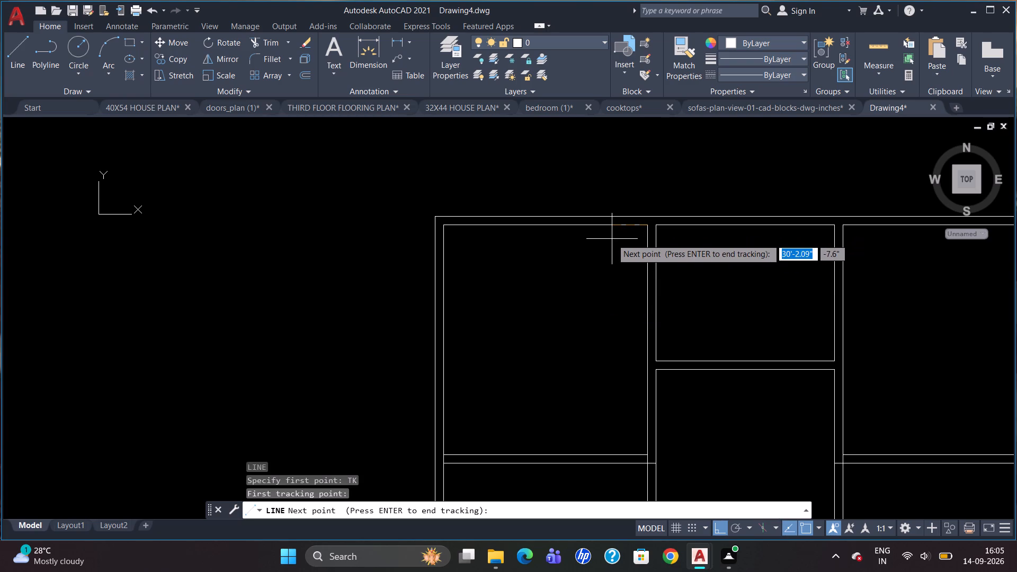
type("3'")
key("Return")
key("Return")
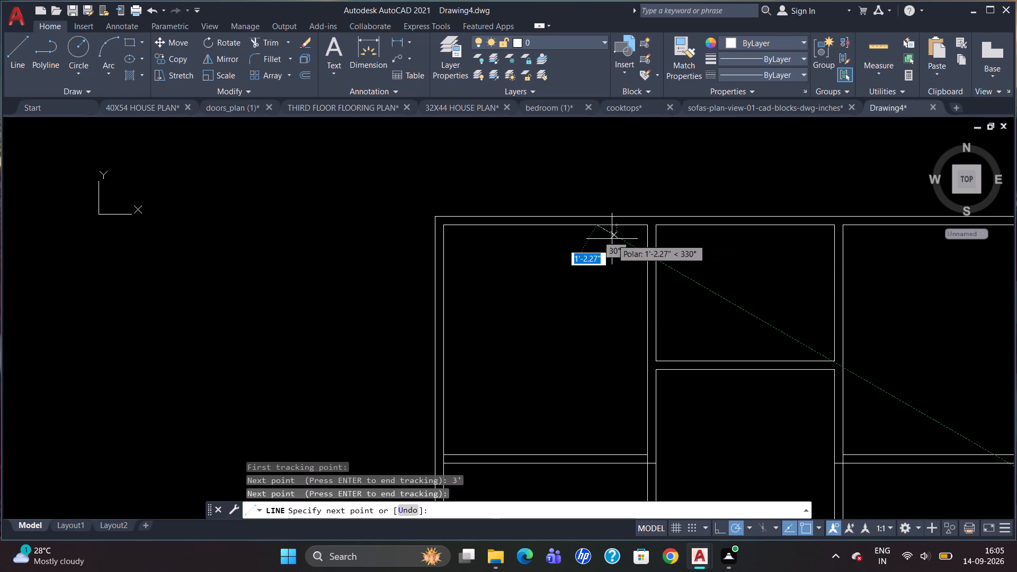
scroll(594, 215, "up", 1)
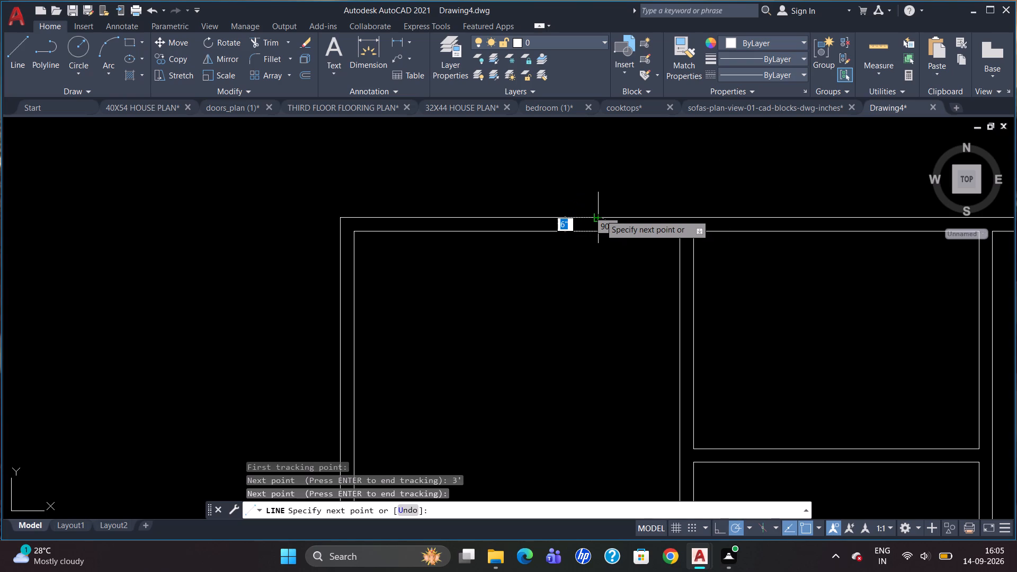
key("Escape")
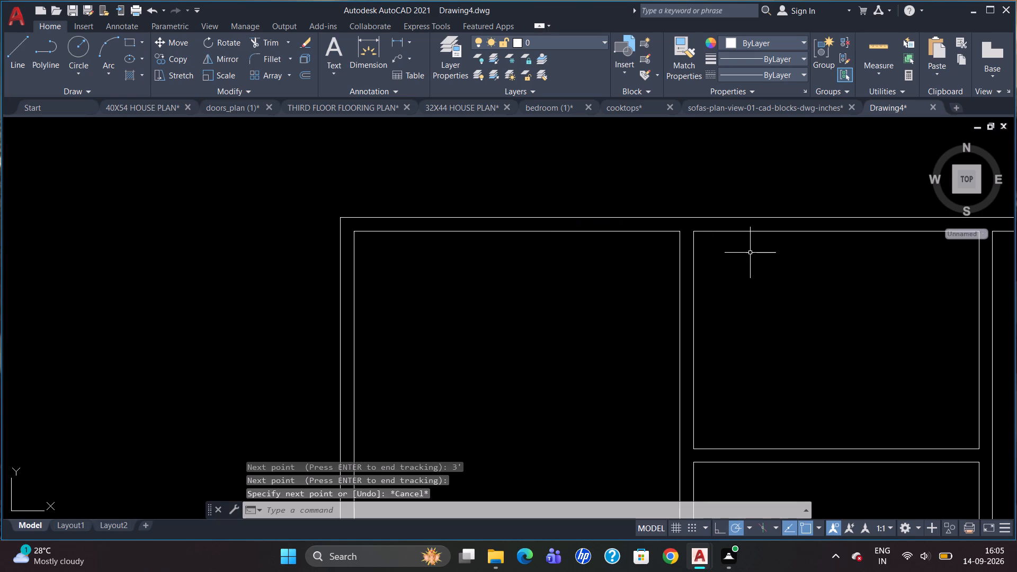
Draw a line across the top outer wall, starting 9" left of the upper-left room's inner top-right corner.
key("l")
key("Return")
type("TK")
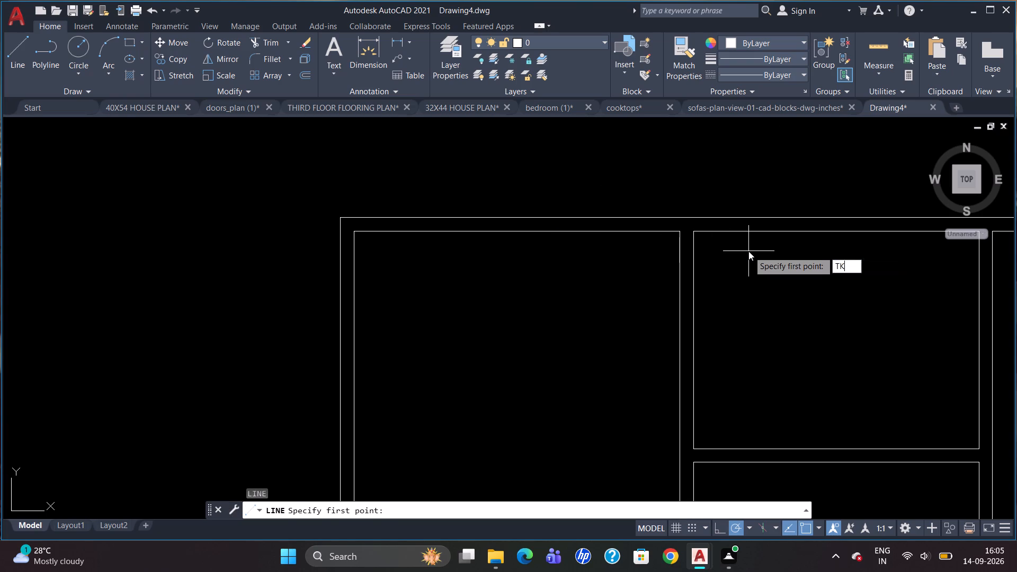
key("Return")
left_click(682, 235)
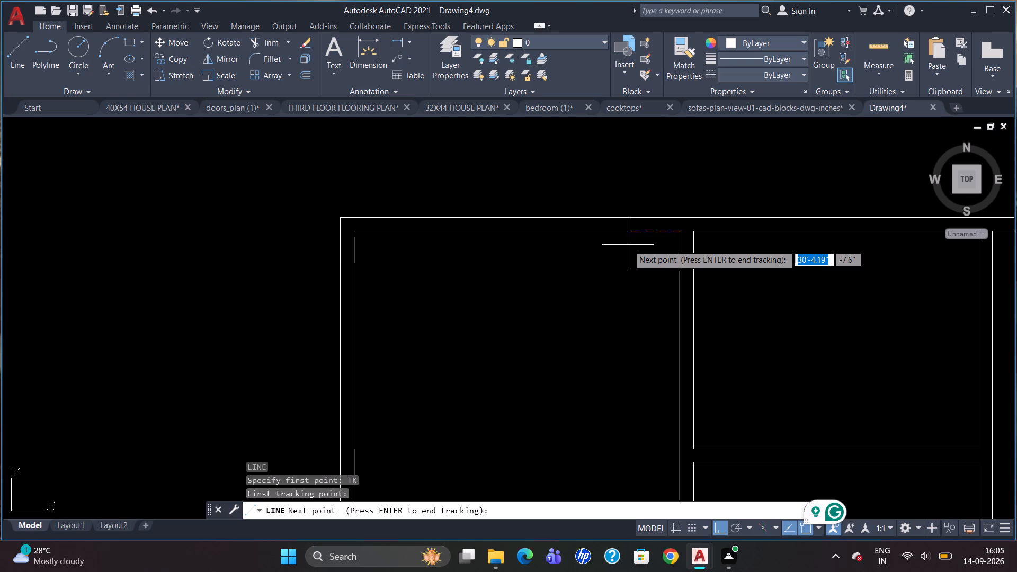
key("9")
key("Return")
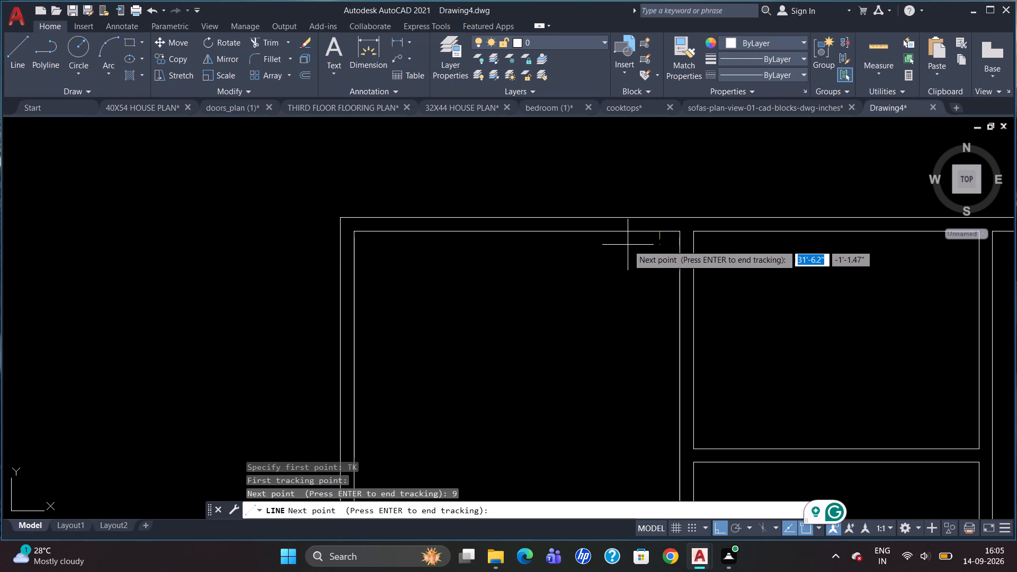
key("Return")
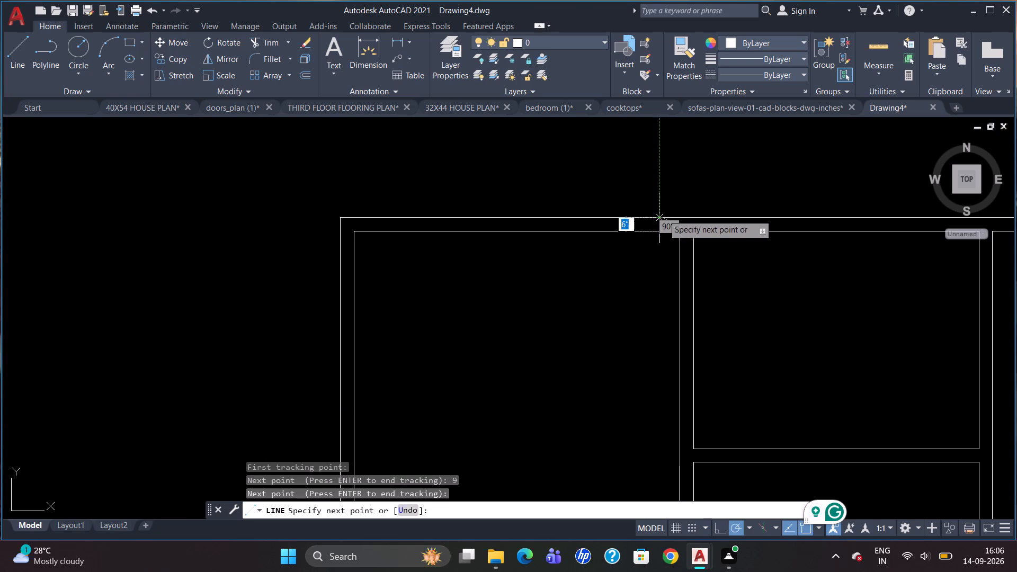
left_click(659, 216)
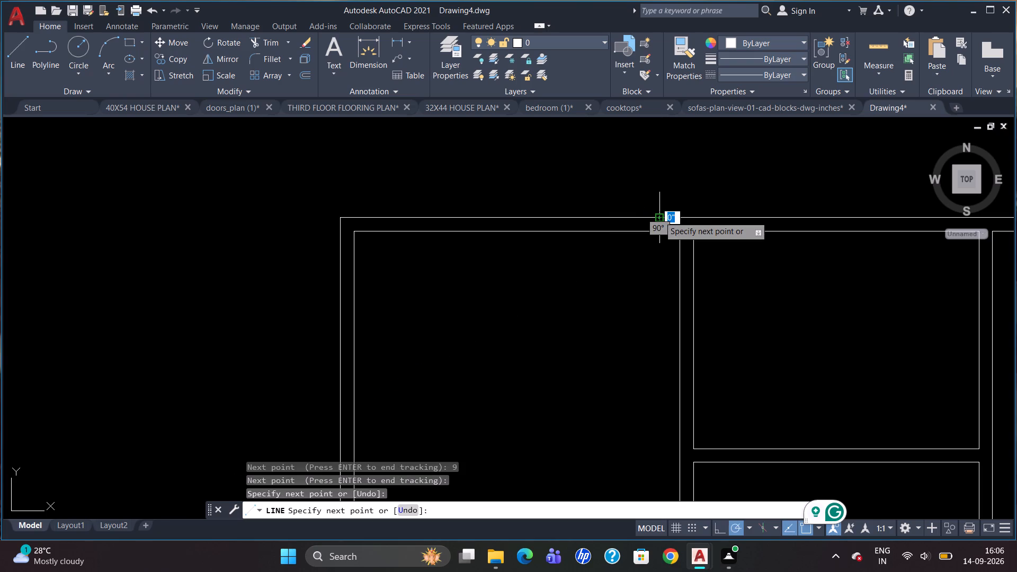
key("Escape")
Offset the short line across the upper-left room's top wall 3' to the left.
key("o")
key("Return")
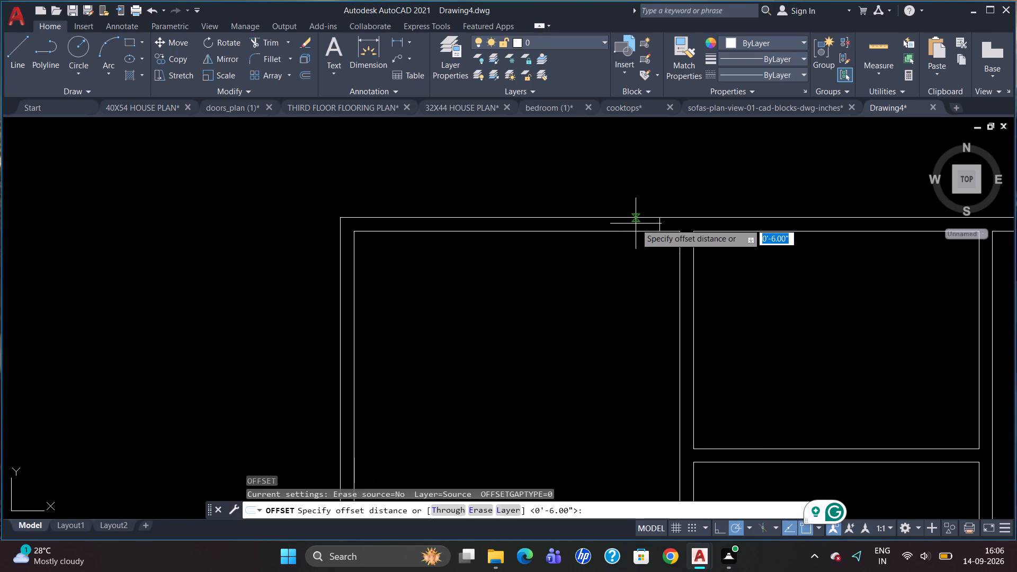
type("3'")
key("Return")
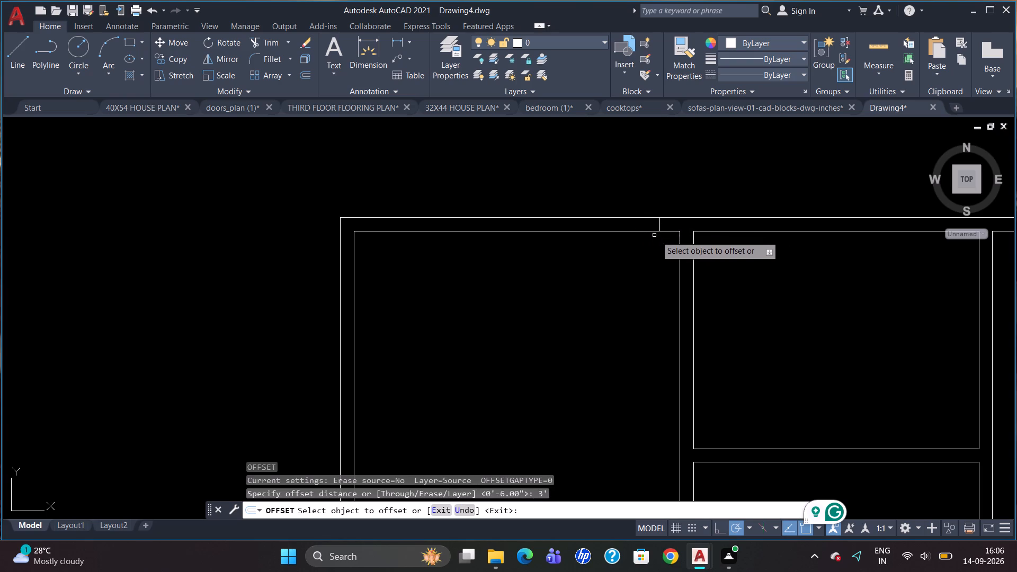
left_click(660, 223)
left_click(575, 261)
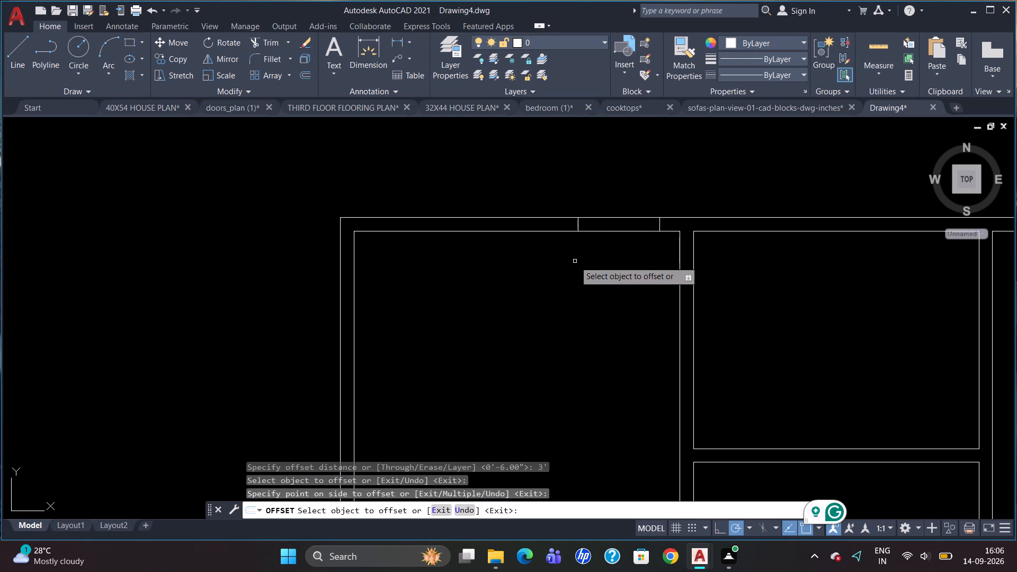
key("Escape")
Trim the inner line of the upper-left room's top wall between the two short cross lines.
type("TR")
key("Return")
key("Return")
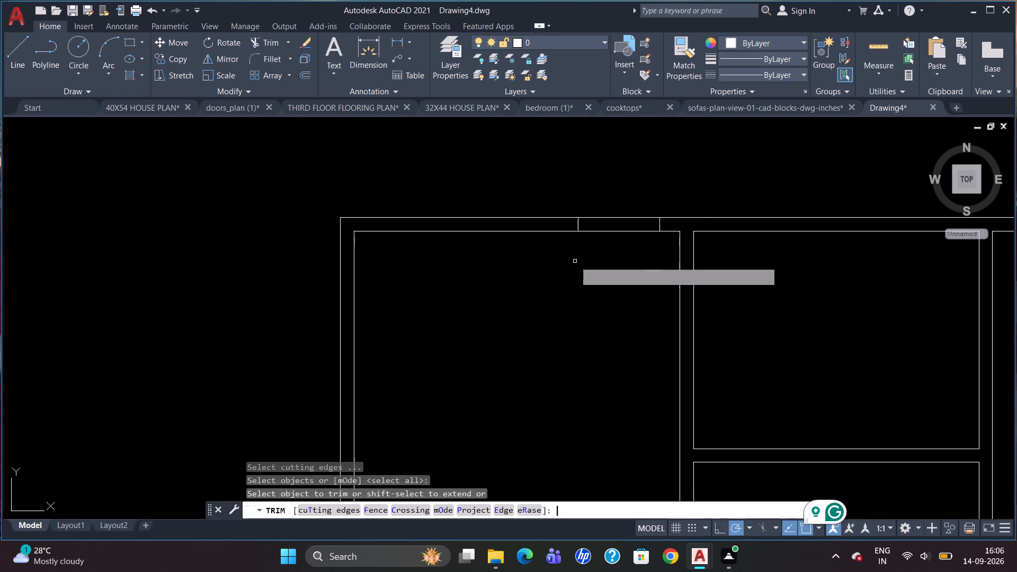
left_click(610, 231)
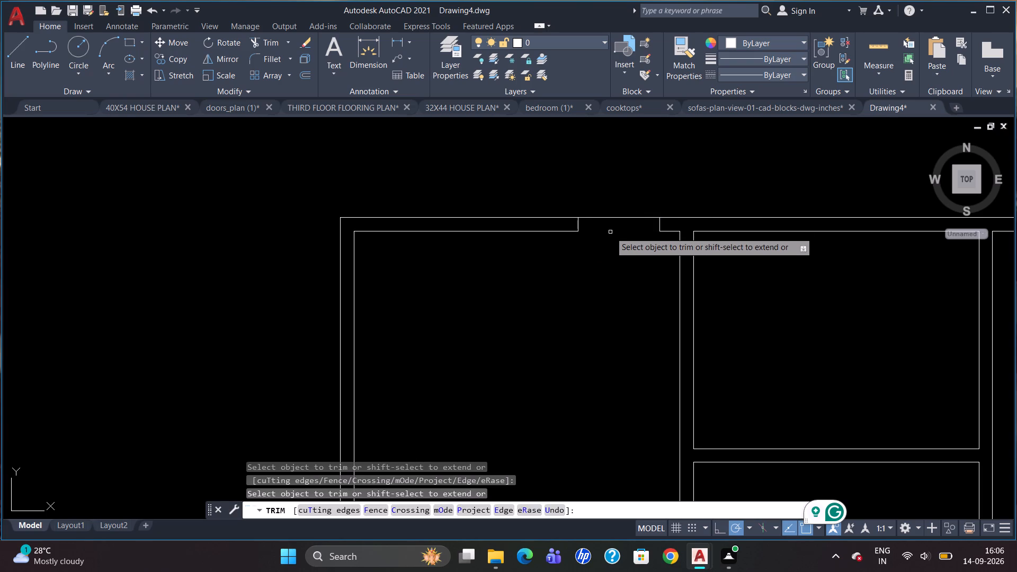
scroll(561, 245, "down", 2)
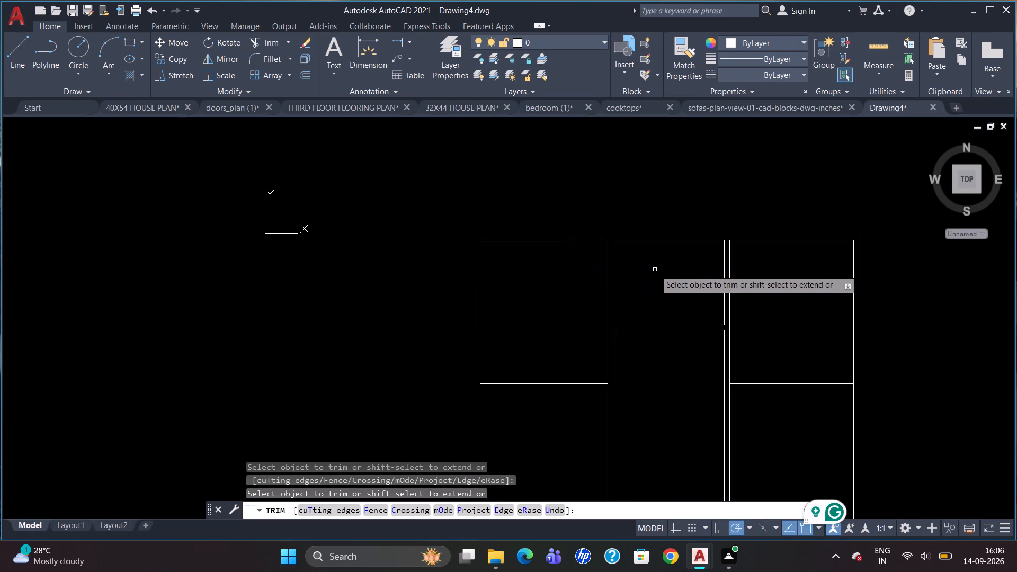
scroll(654, 266, "down", 1)
scroll(772, 283, "up", 1)
key("Escape")
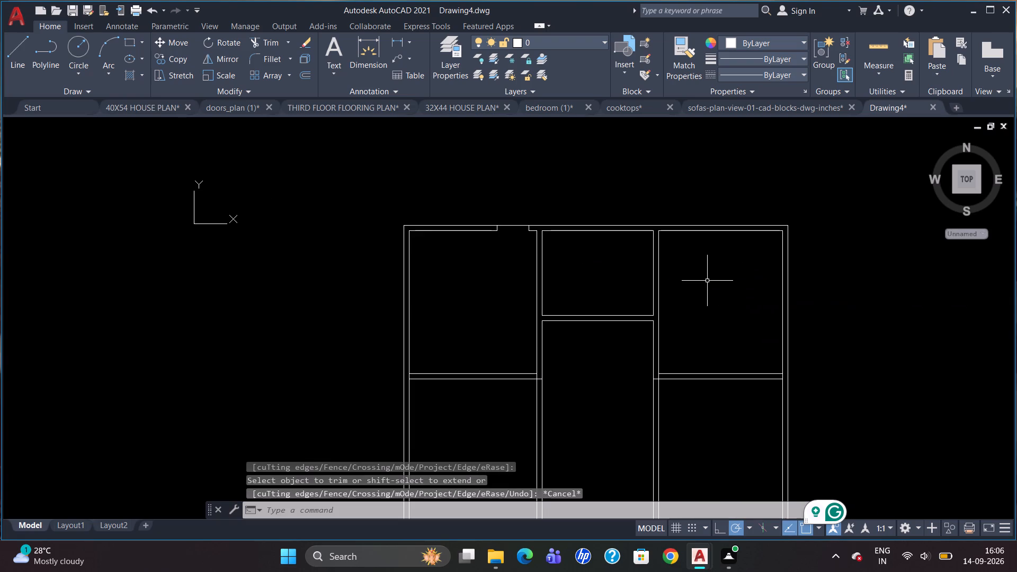
Draw a line across the top outer wall, starting 9" right of the upper-right room's inner top-left corner.
key("l")
key("Return")
type("TK")
key("Return")
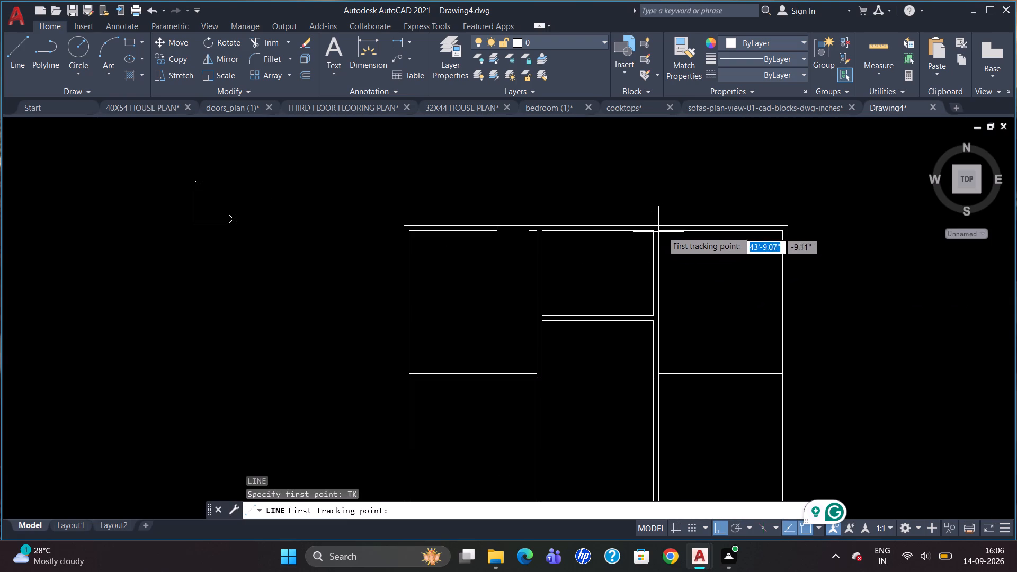
scroll(661, 233, "up", 2)
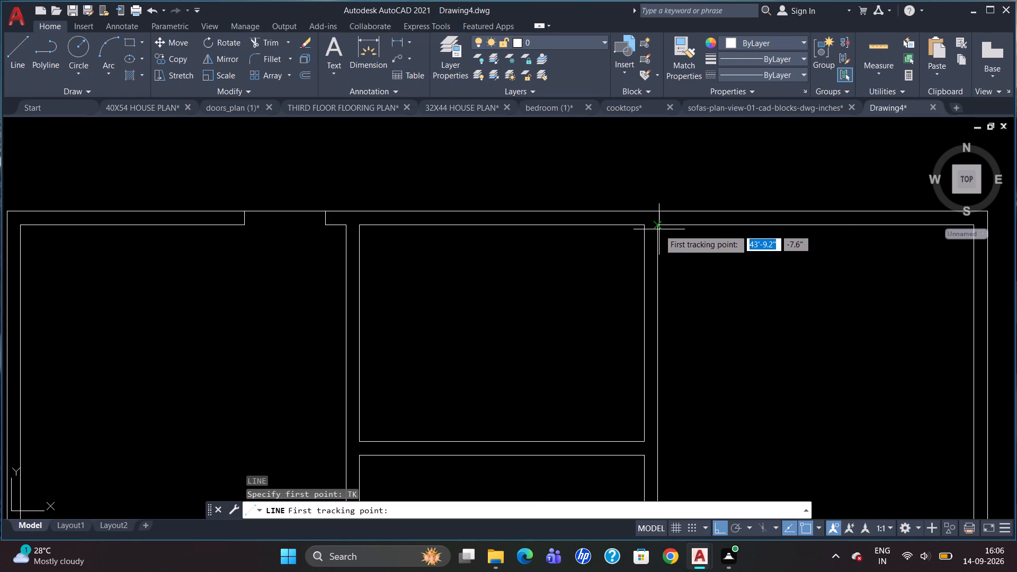
left_click(659, 229)
key("9")
key("Return")
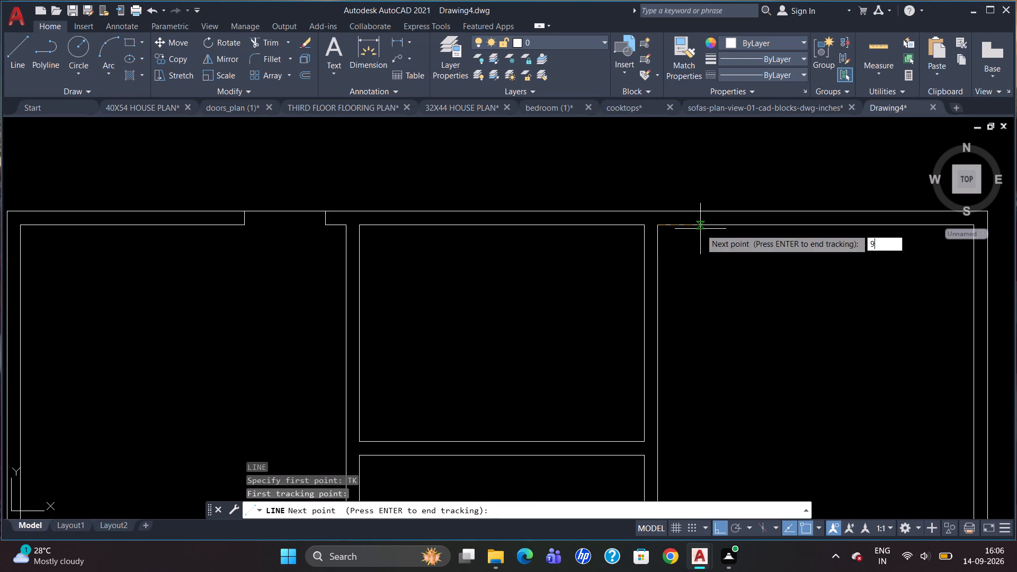
key("Return")
scroll(706, 183, "up", 2)
scroll(674, 238, "down", 2)
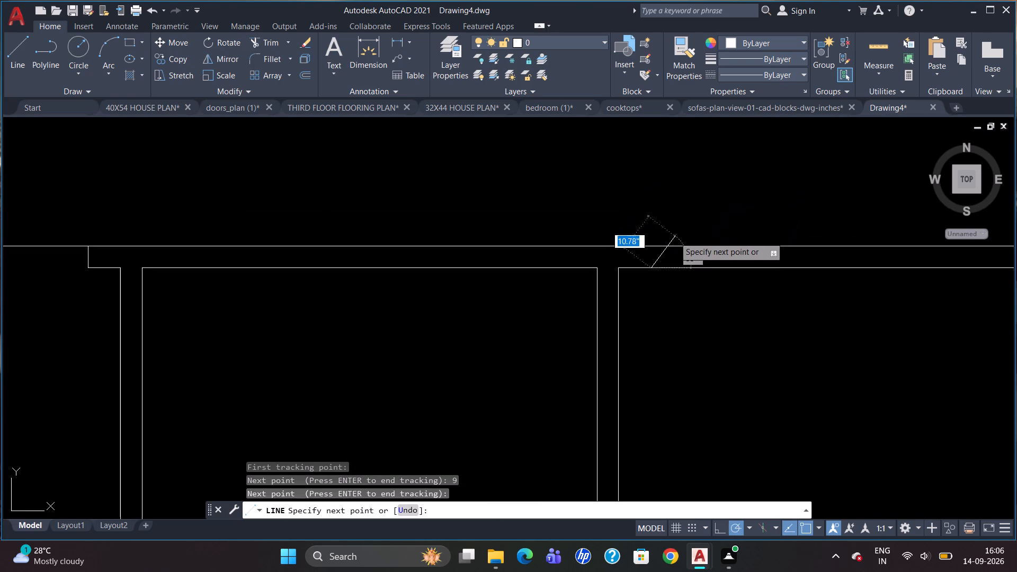
scroll(666, 242, "up", 2)
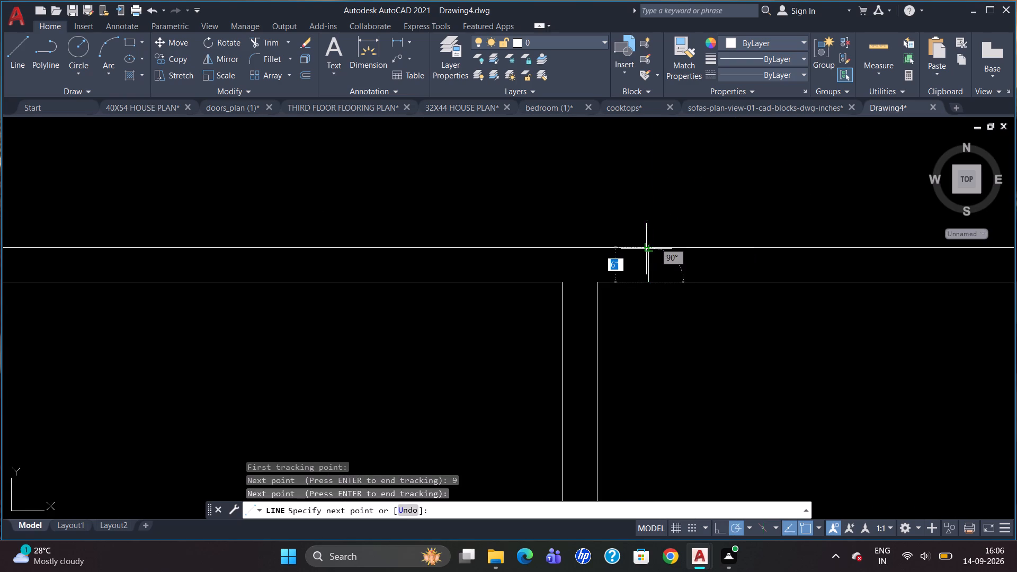
left_click(646, 249)
key("Escape")
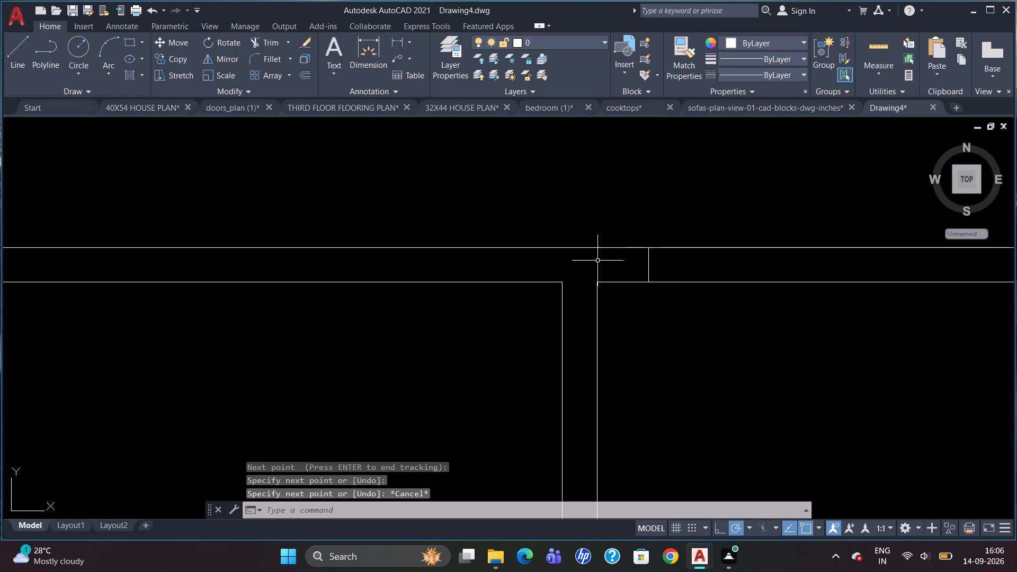
Offset the short line across the upper-right room's top wall 3' to the right.
key("o")
key("Return")
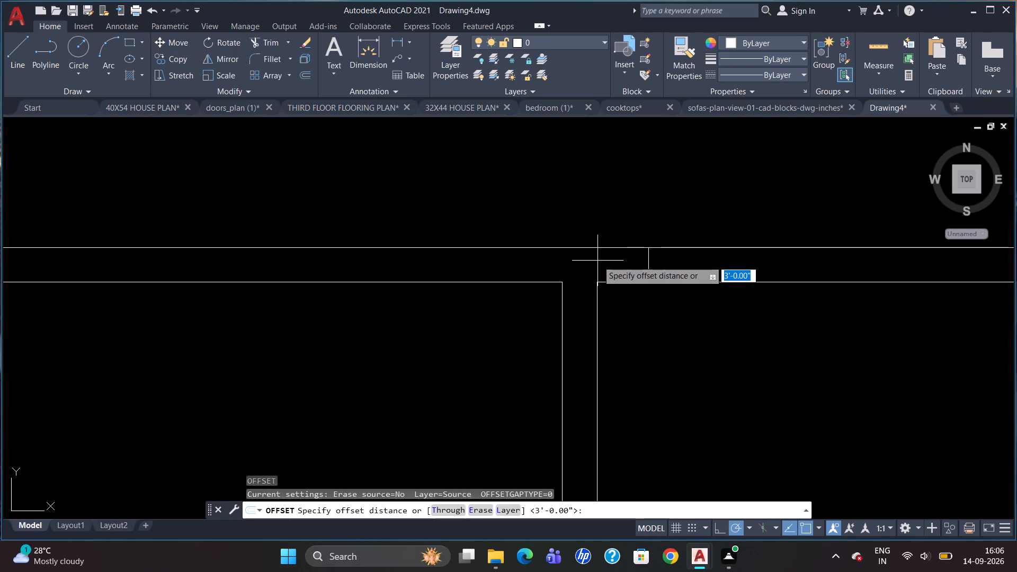
type("3'")
key("Return")
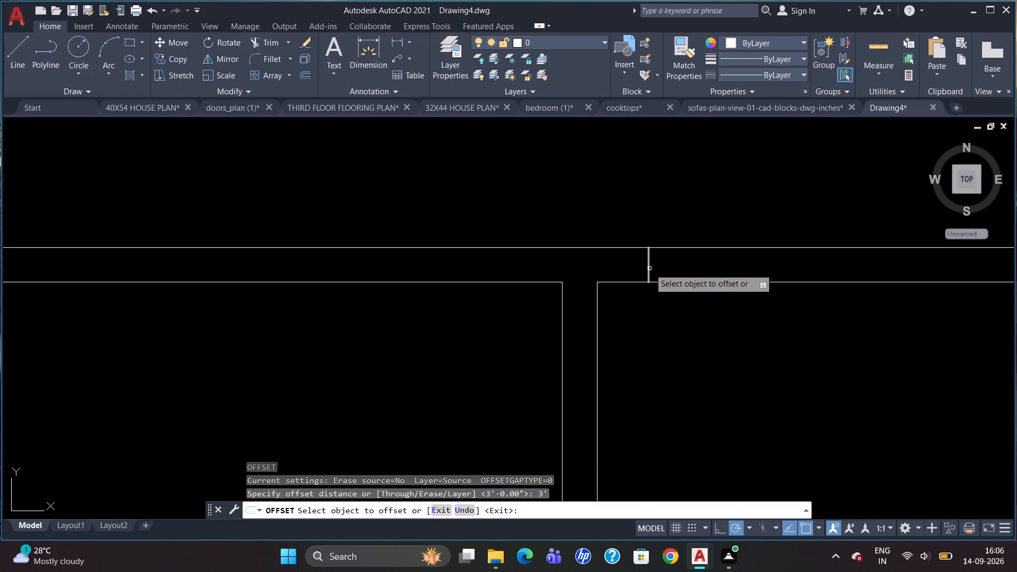
left_click(649, 269)
left_click(688, 269)
key("Escape")
Trim the inner line of the upper-right room's top wall between the two short cross lines.
type("TR")
key("Return")
key("Return")
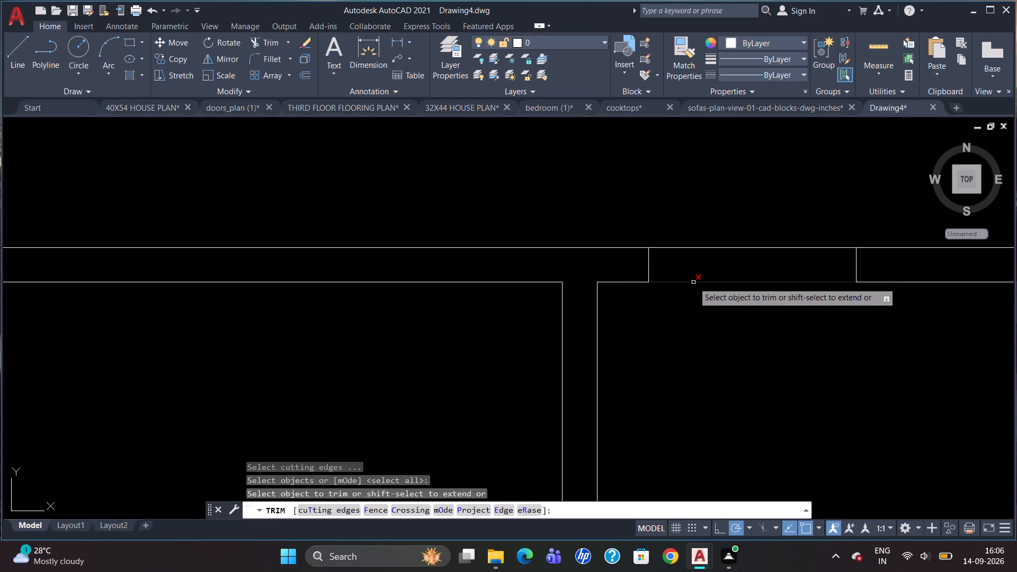
left_click(694, 282)
scroll(726, 240, "down", 3)
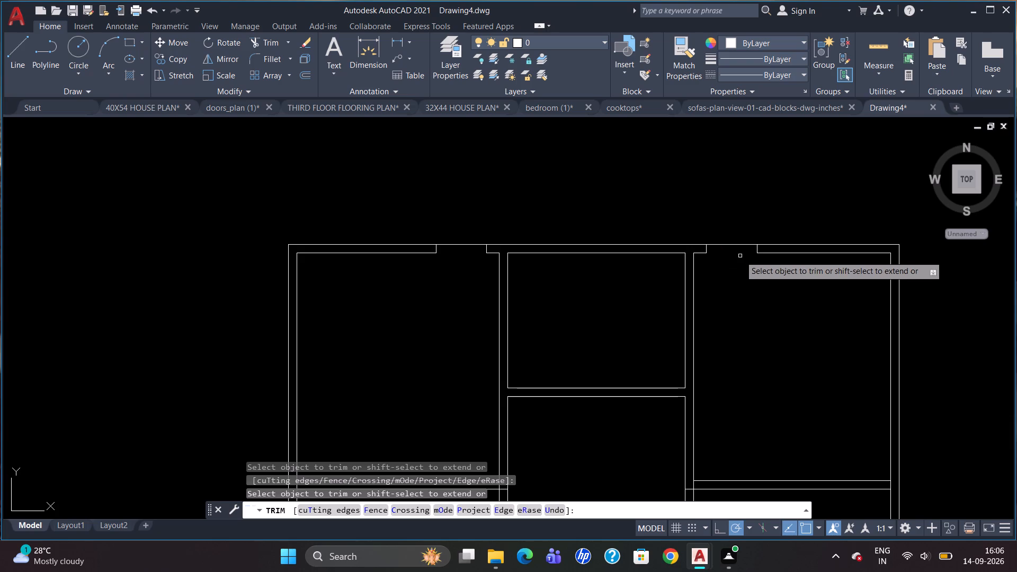
scroll(739, 258, "down", 1)
scroll(713, 420, "up", 1)
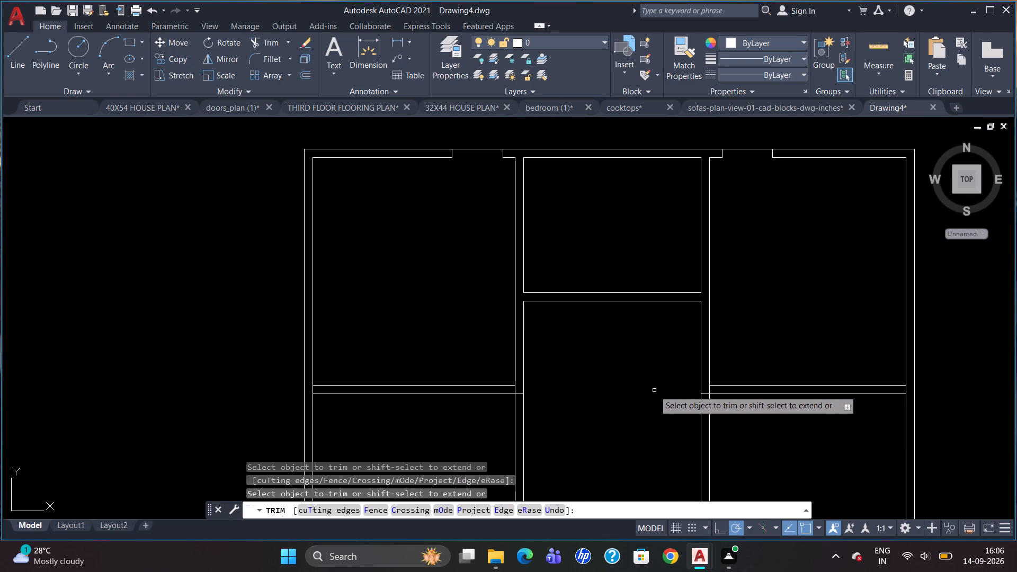
key("Escape")
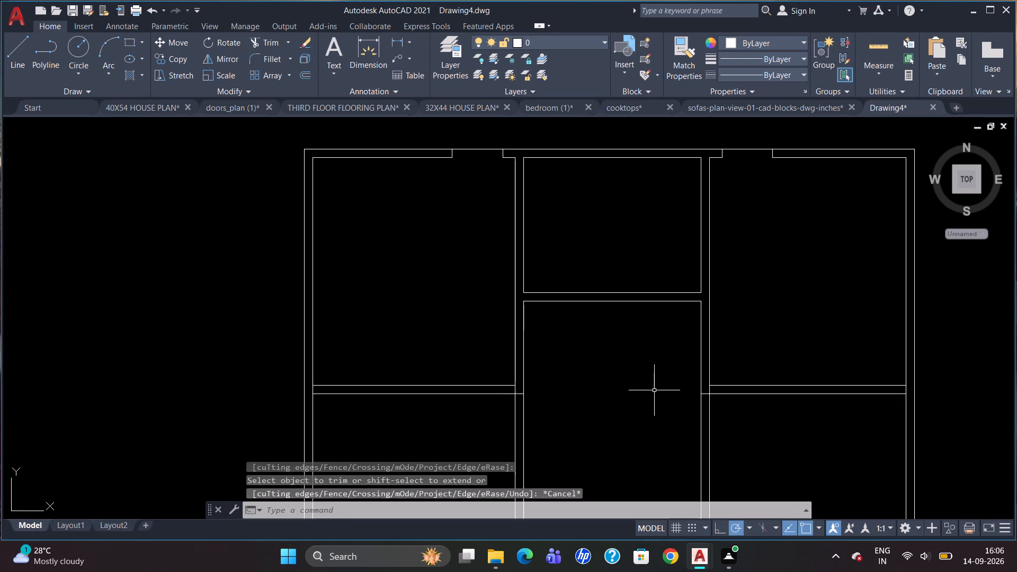
Draw a line across the middle bay's horizontal partition, starting 2' left of the upper middle room's bottom-right corner.
key("l")
key("Return")
type("TK")
key("Return")
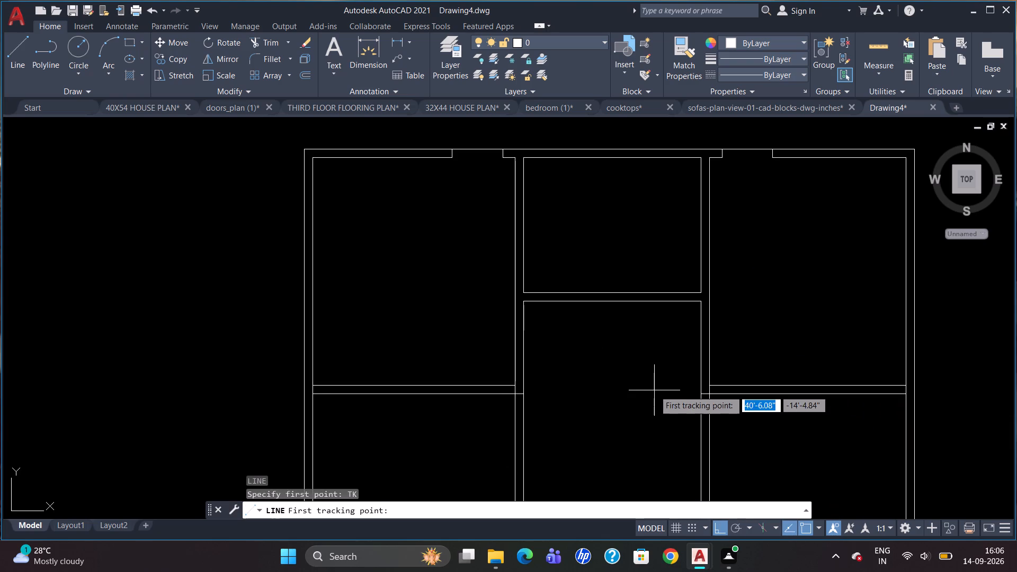
left_click(699, 291)
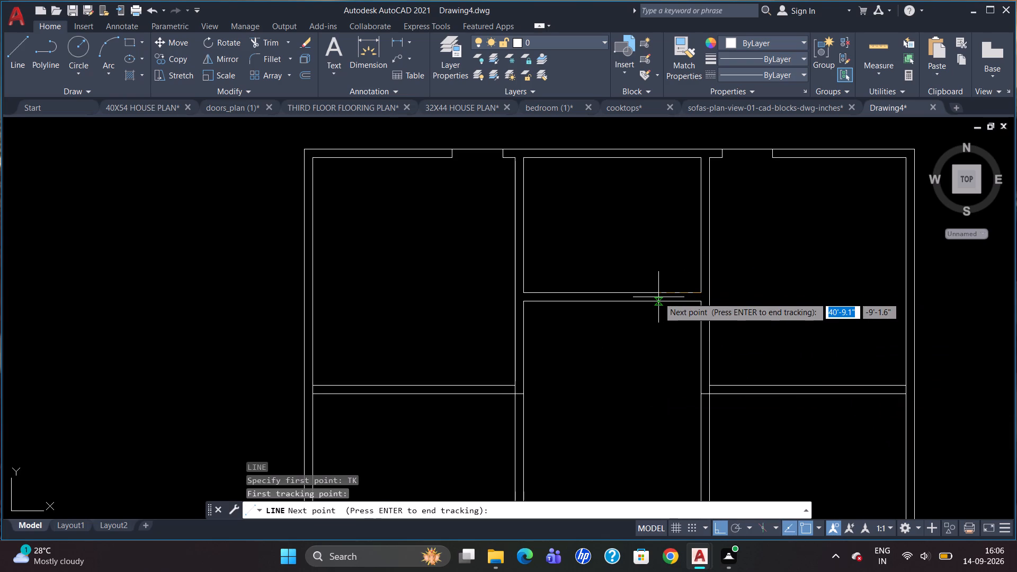
key("2")
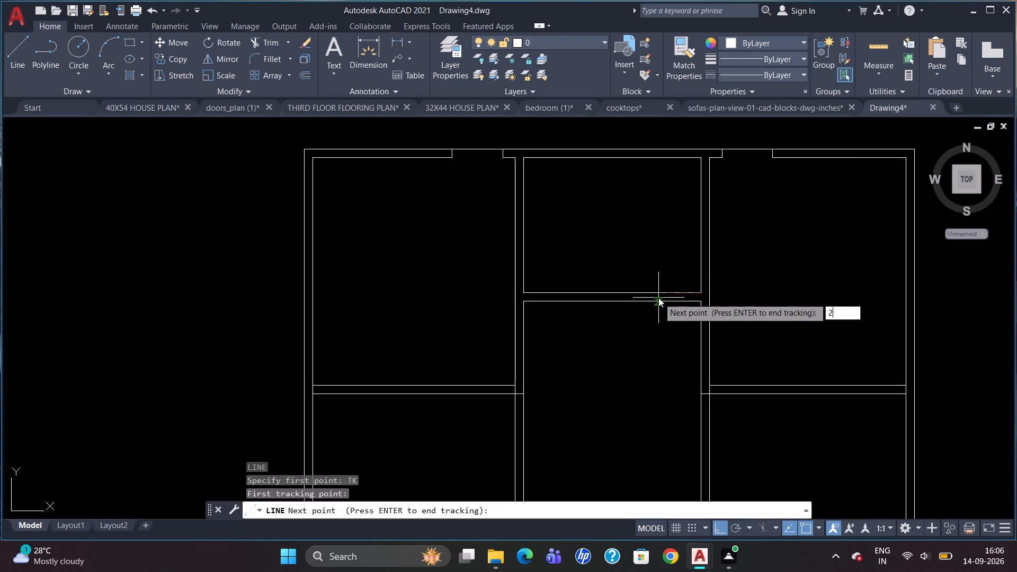
key("apostrophe")
key("Return")
key("Return")
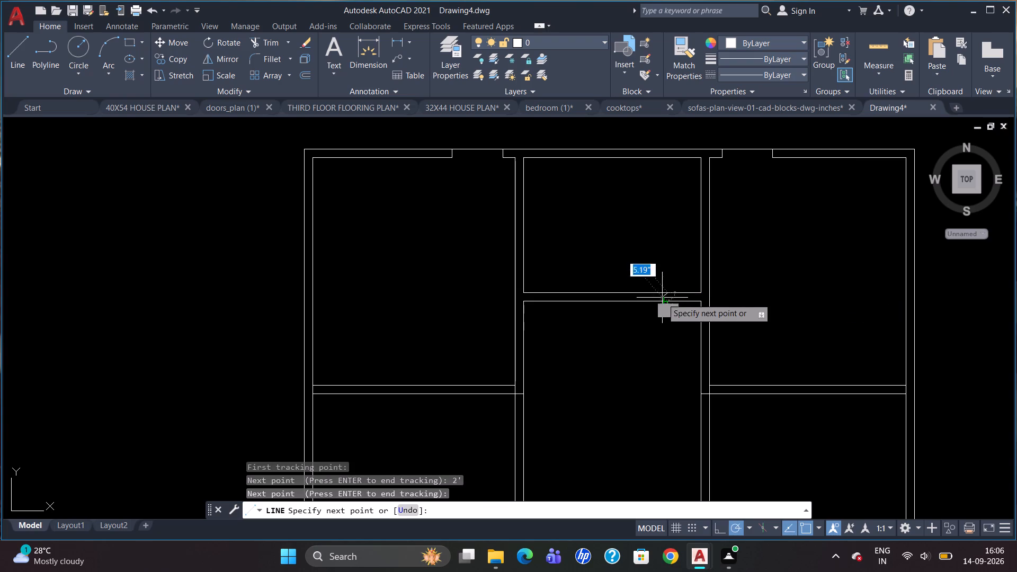
scroll(666, 303, "up", 3)
left_click(670, 292)
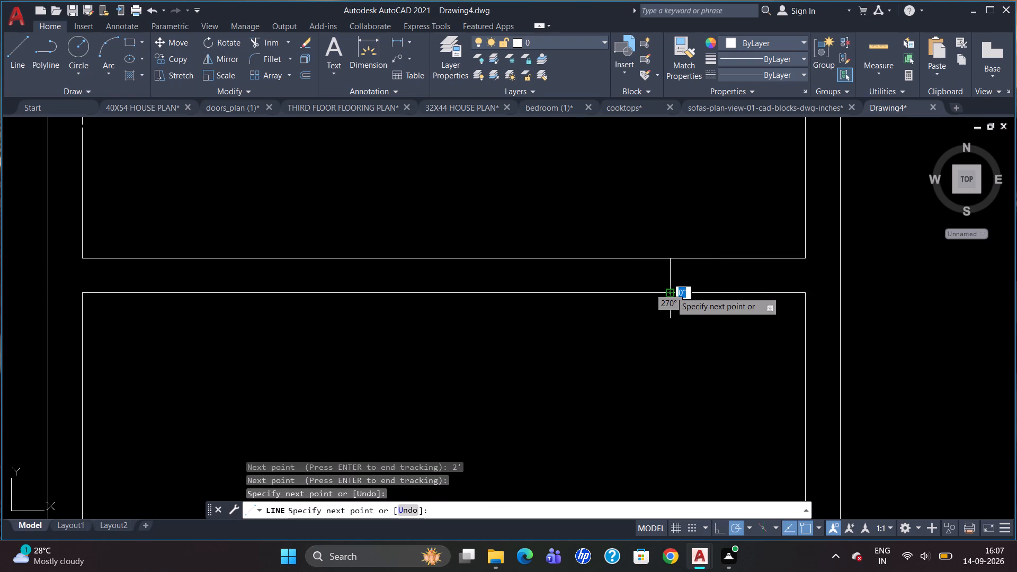
Offset the cross line in the middle bay's horizontal partition 3' to the left.
key("Escape")
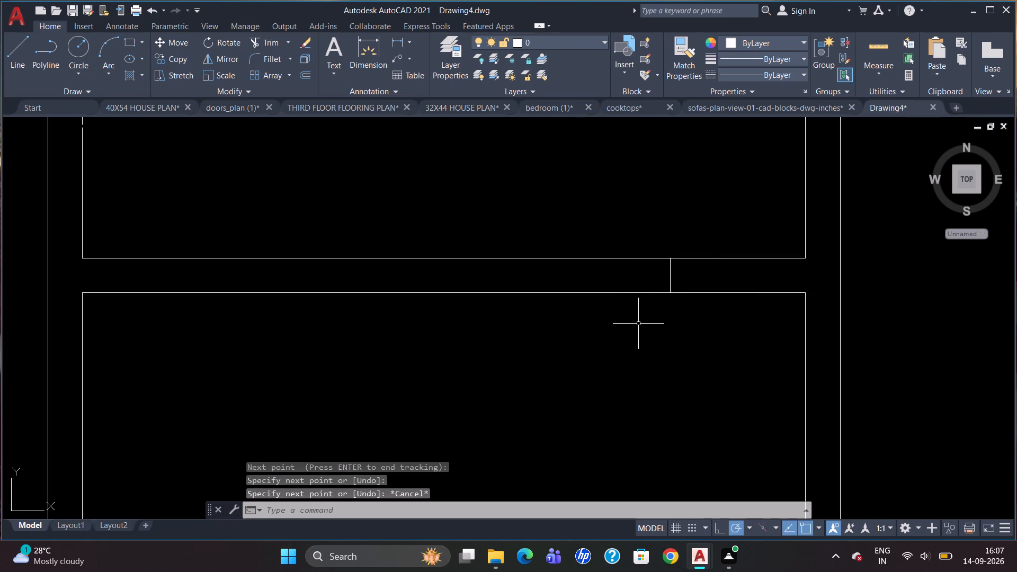
key("o")
key("Return")
type("3'")
key("Return")
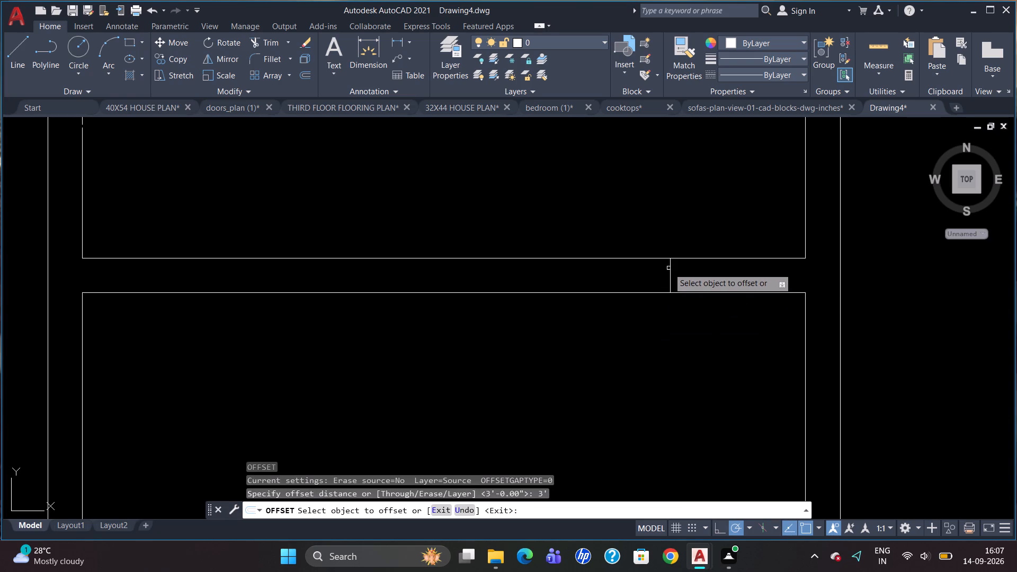
left_click(669, 267)
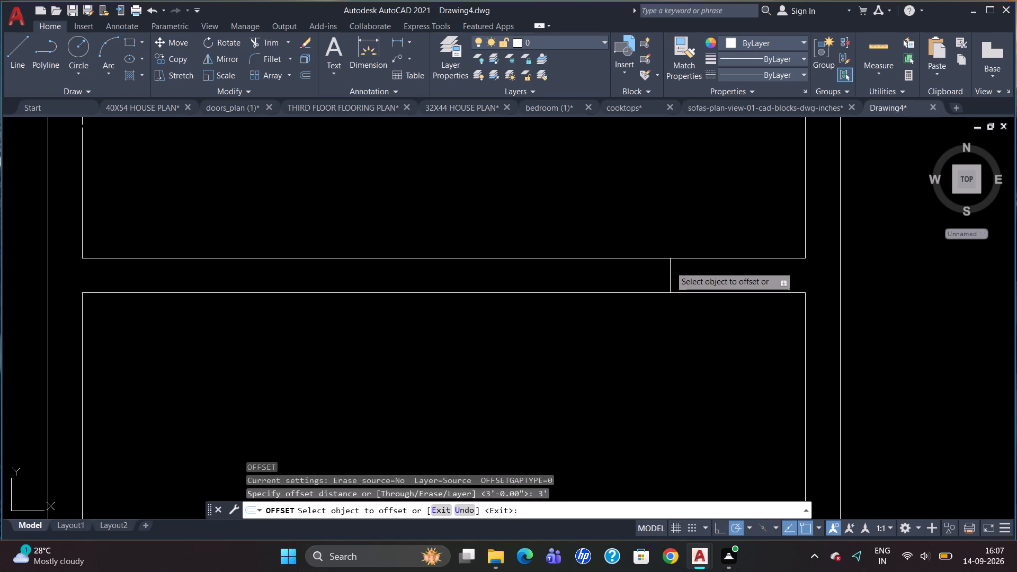
left_click(508, 327)
key("Escape")
Trim both lines of the middle bay's horizontal partition between the two cross lines to open the wall.
type("TR")
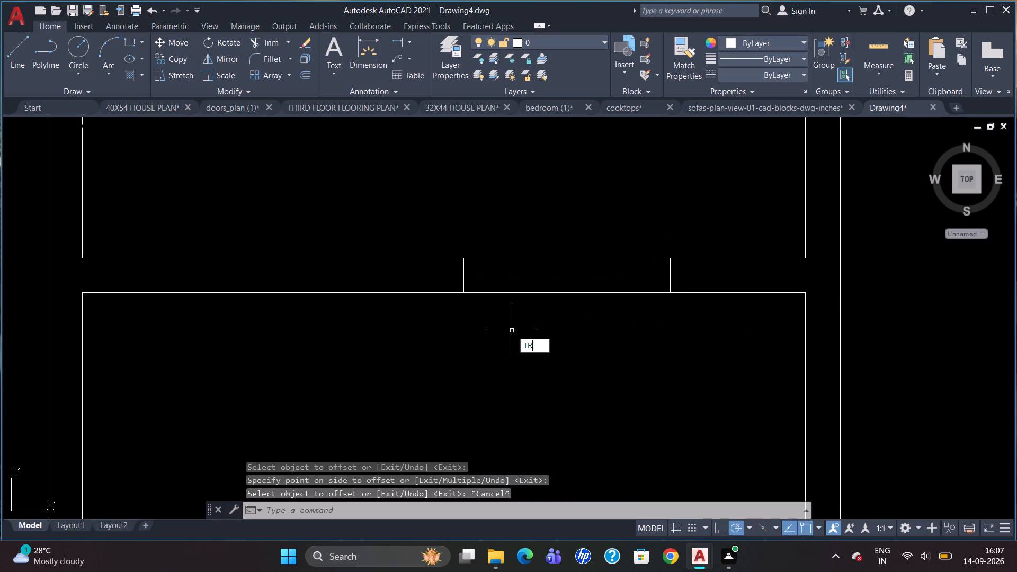
key("Return")
key("Return")
left_click_drag(545, 210, 561, 319)
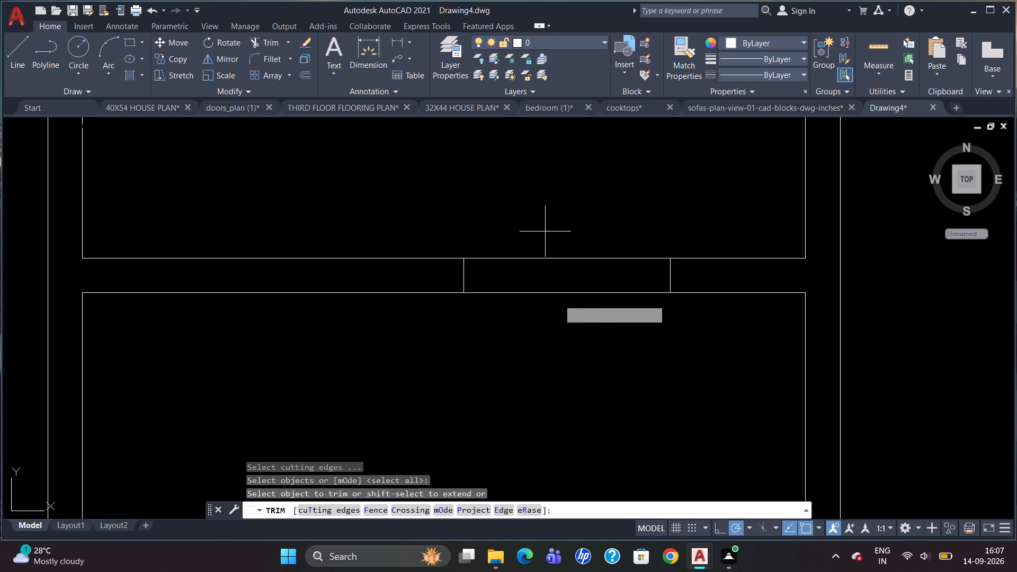
left_click_drag(561, 319, 564, 359)
left_click(564, 359)
key("Escape")
Draw a vertical line from the top corner of the new opening's right end up to the upper middle room's top wall.
scroll(620, 373, "down", 2)
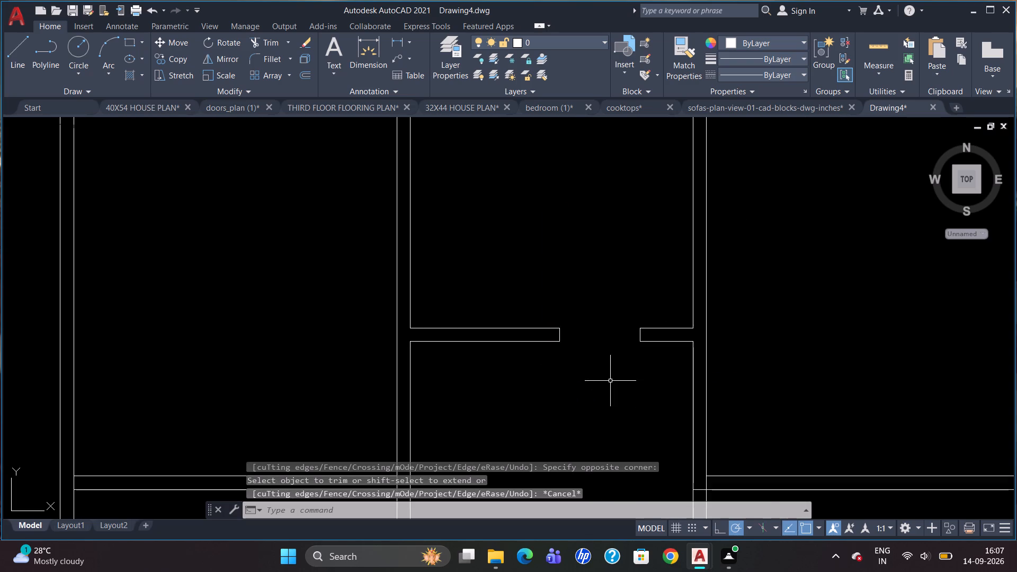
scroll(610, 387, "down", 2)
scroll(610, 390, "up", 1)
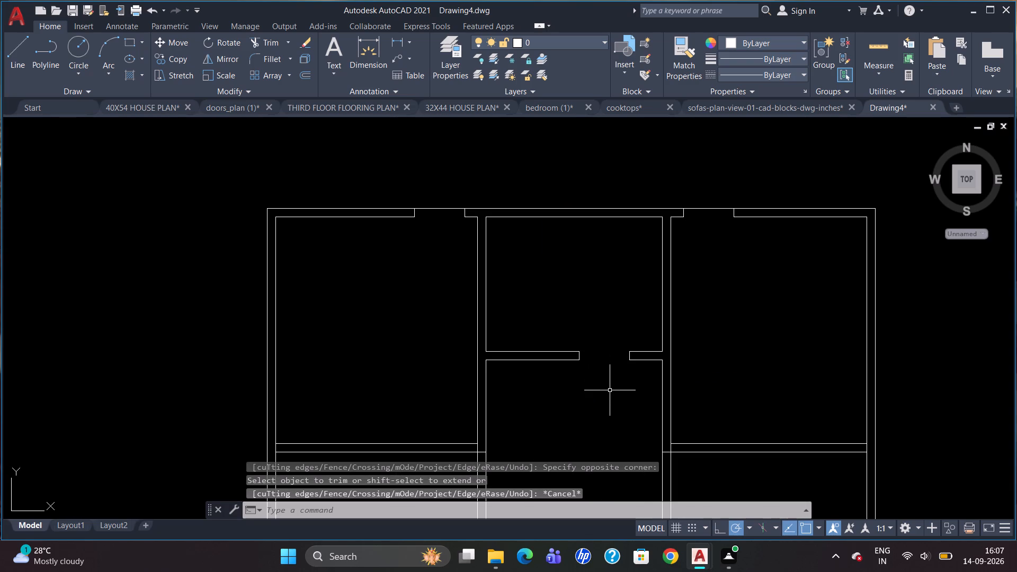
key("l")
key("Return")
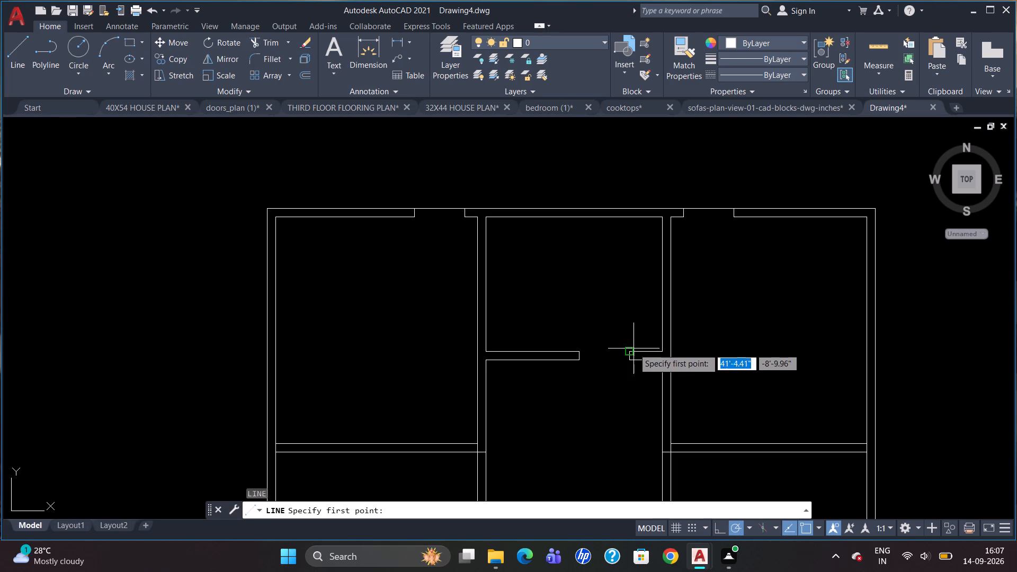
left_click(628, 348)
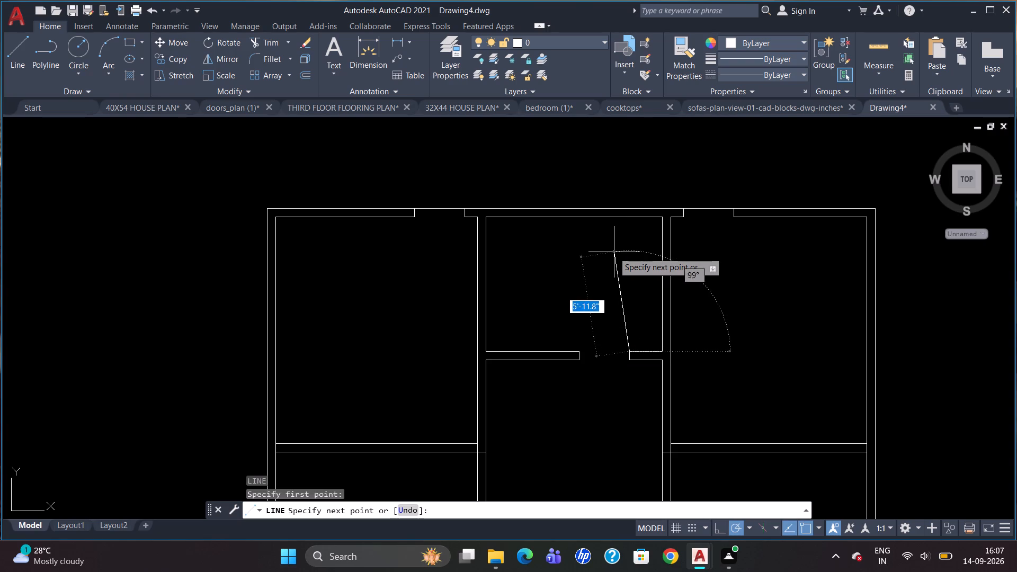
left_click(626, 217)
key("Escape")
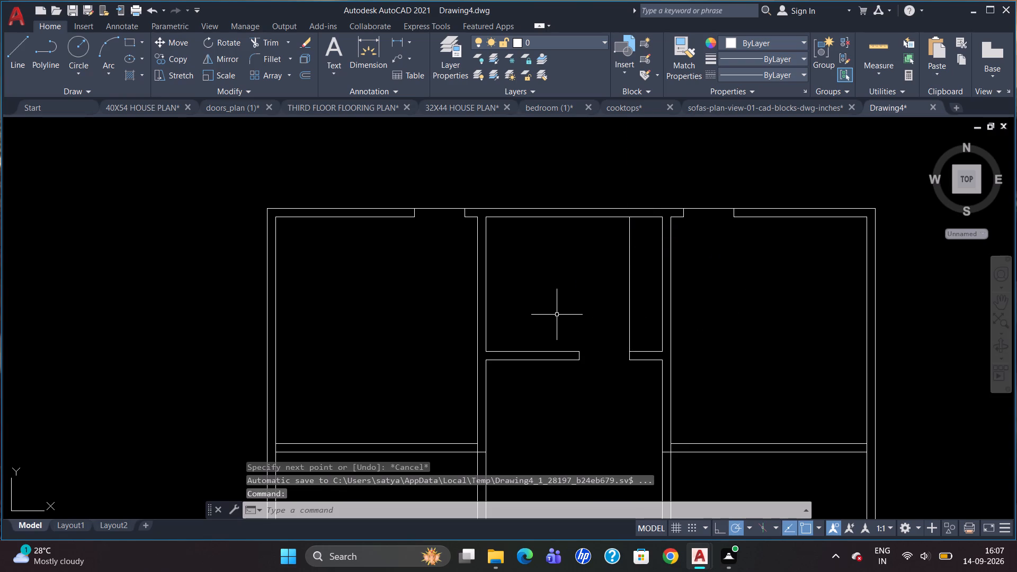
Draw a vertical line up to the upper middle room's top wall, starting 2' right of that room's bottom-left corner.
key("l")
key("Return")
type("TK")
key("Return")
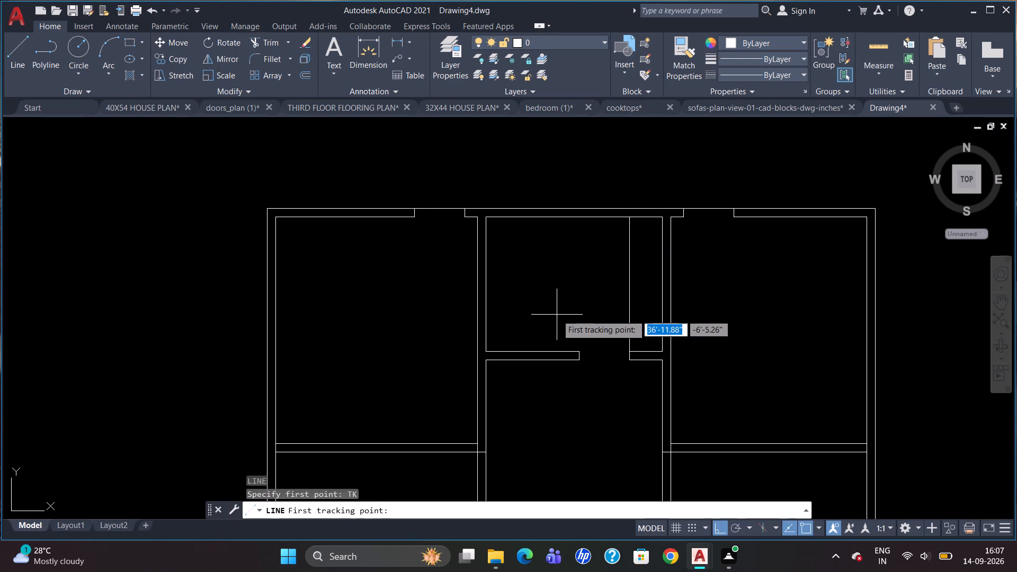
left_click(497, 354)
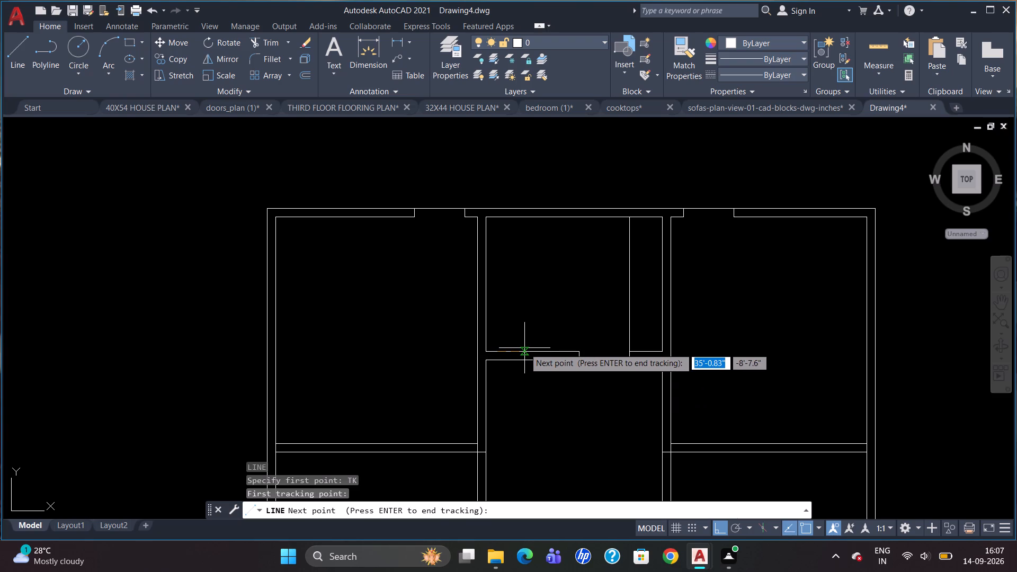
type("2'")
key("Return")
key("Return")
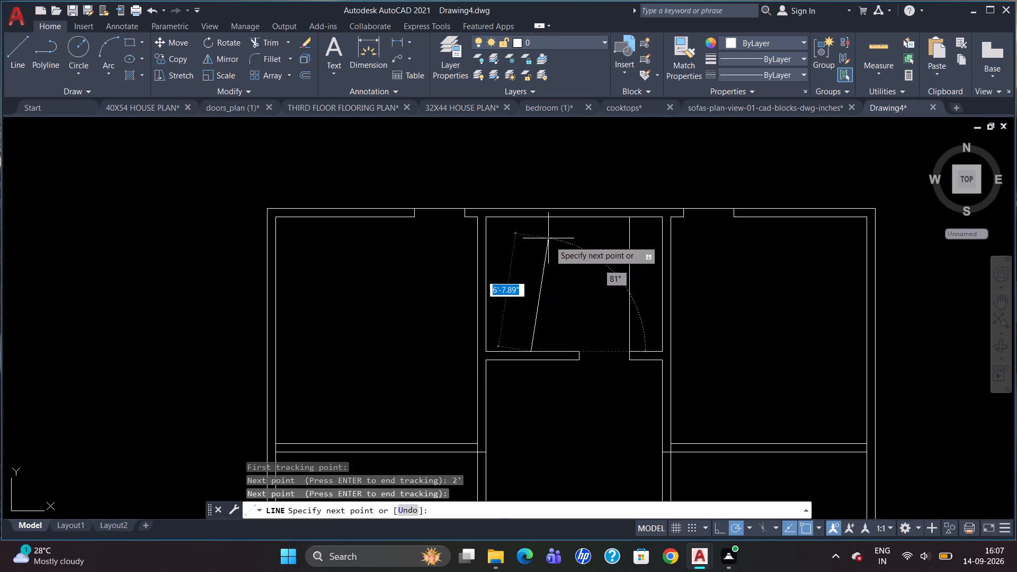
left_click(529, 220)
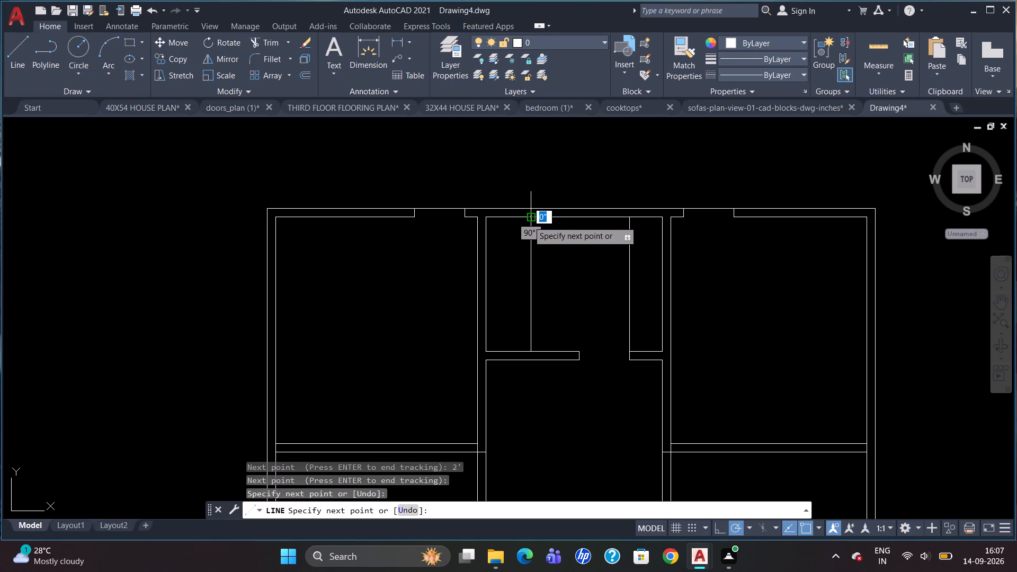
key("Escape")
Draw a horizontal line between the upper middle room's two vertical lines, starting 2' below the left one's top end.
key("l")
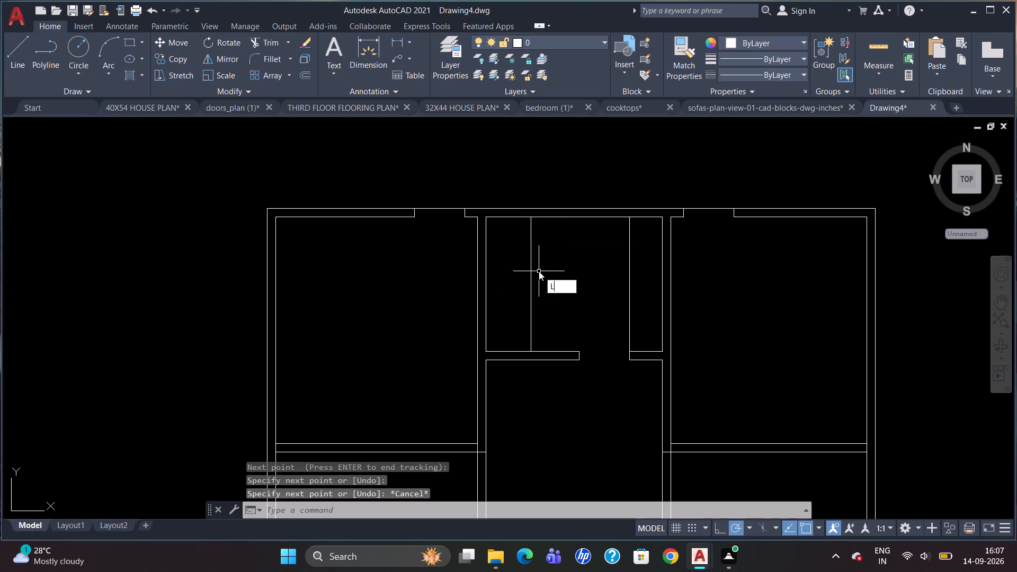
key("Return")
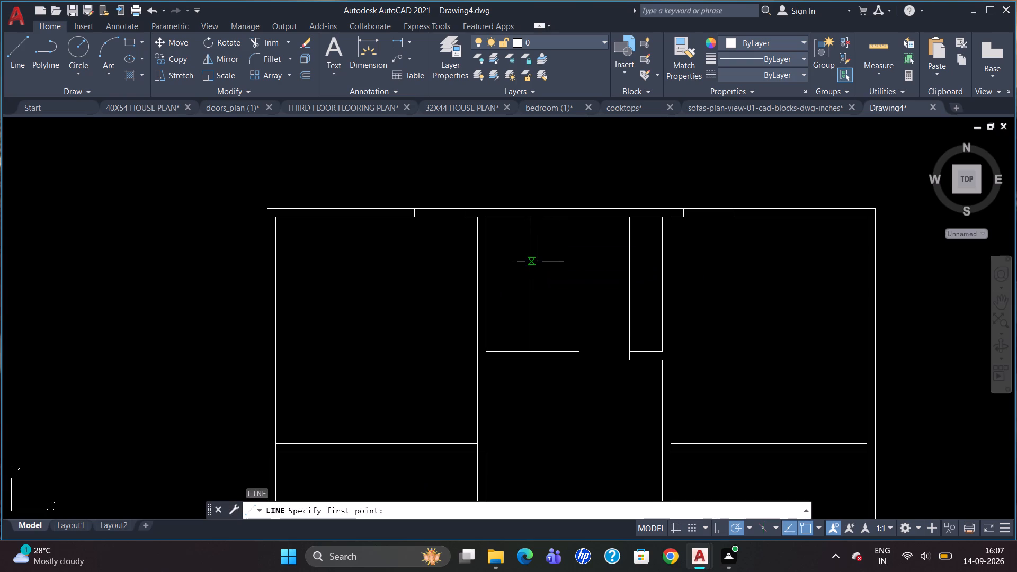
type("TK")
key("Return")
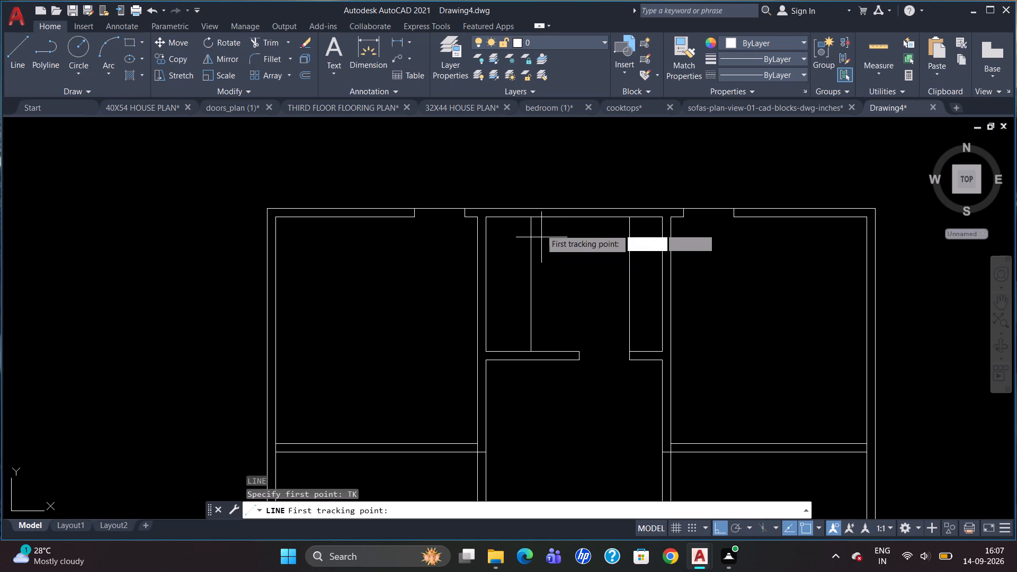
left_click(532, 218)
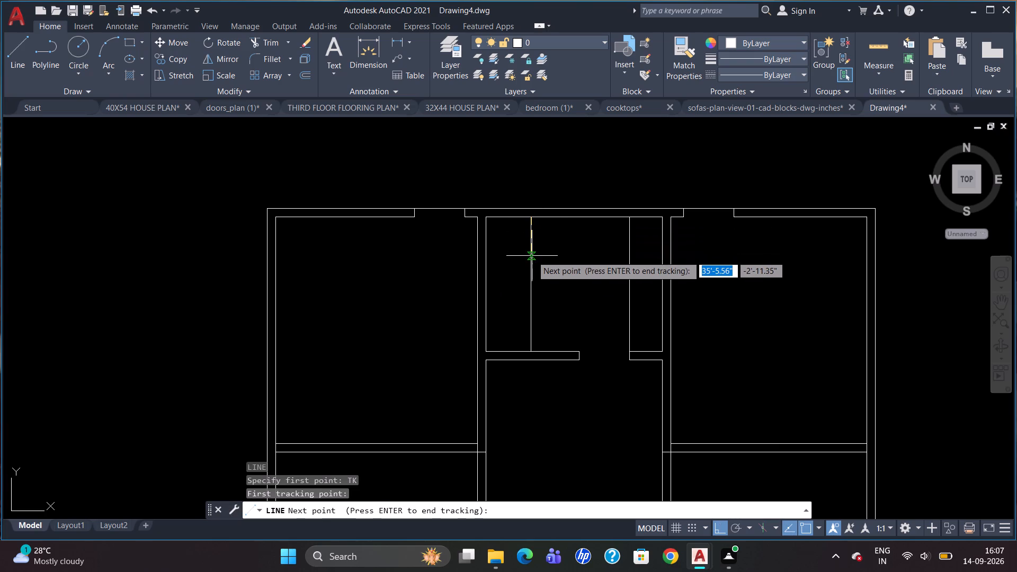
key("2")
key("apostrophe")
key("Return")
key("Return")
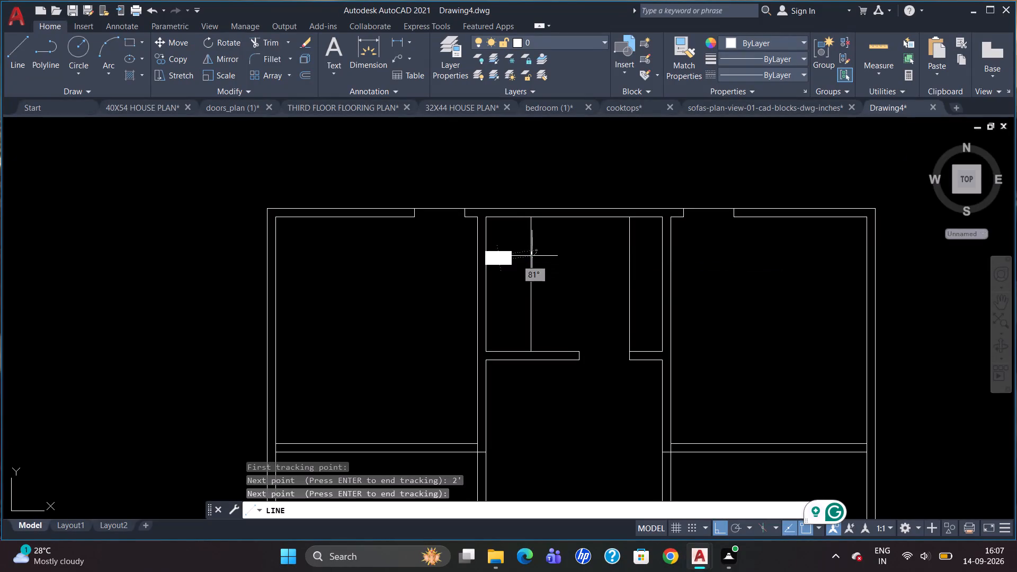
left_click(627, 249)
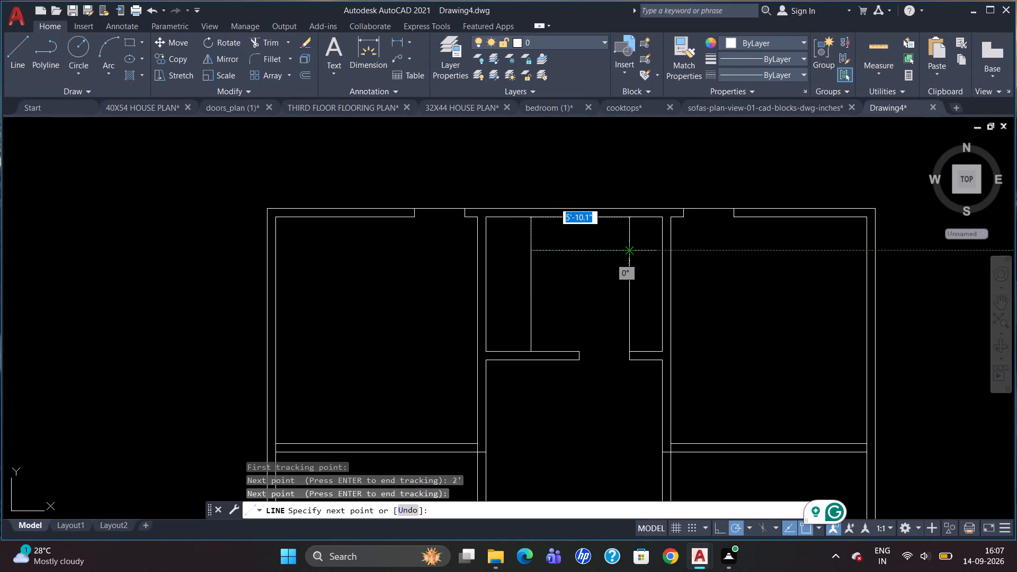
key("Escape")
Trim the upper middle room's two inner vertical lines above the new horizontal line.
type("TR")
key("Return")
key("Return")
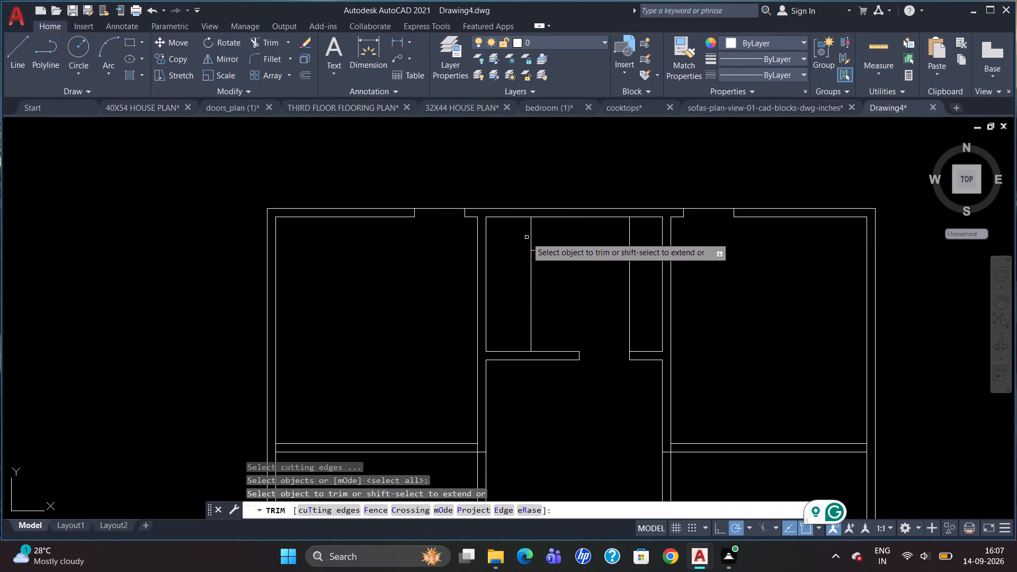
left_click(527, 237)
left_click(531, 236)
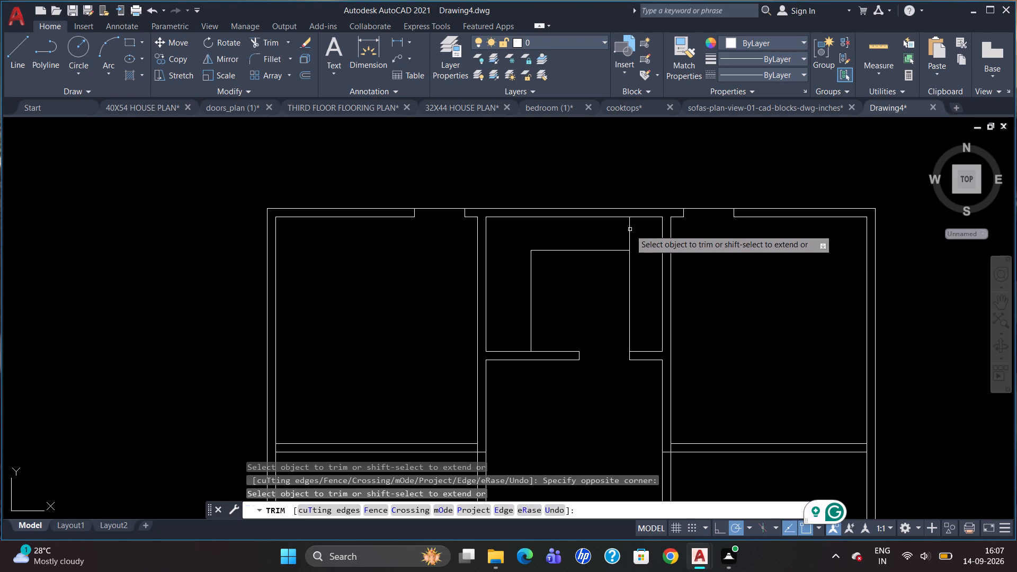
left_click(630, 229)
key("Escape")
Draw a line across the left bay's horizontal partition, starting 3' left of the upper-left room's bottom-right corner.
scroll(619, 234, "down", 2)
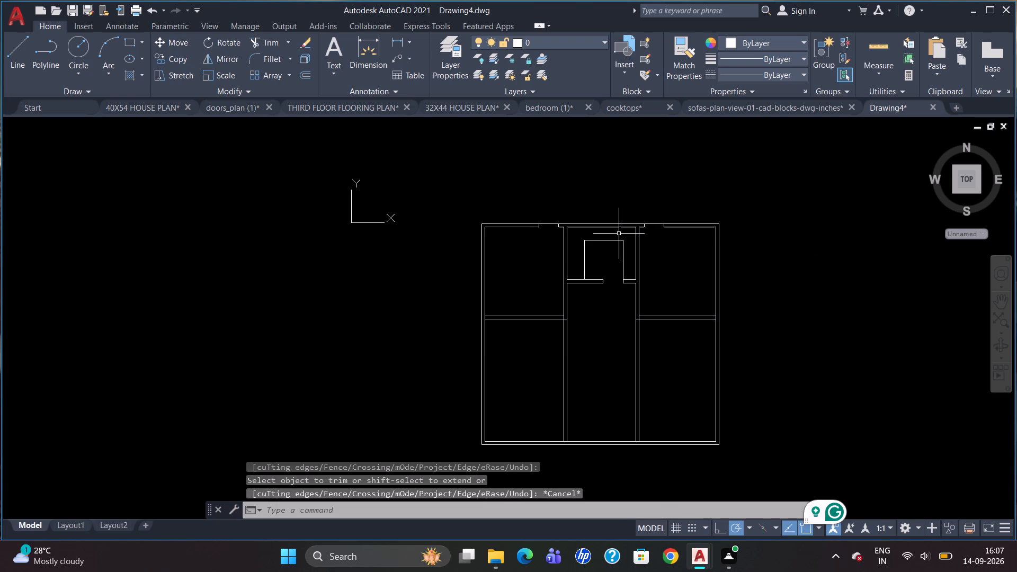
scroll(674, 221, "down", 1)
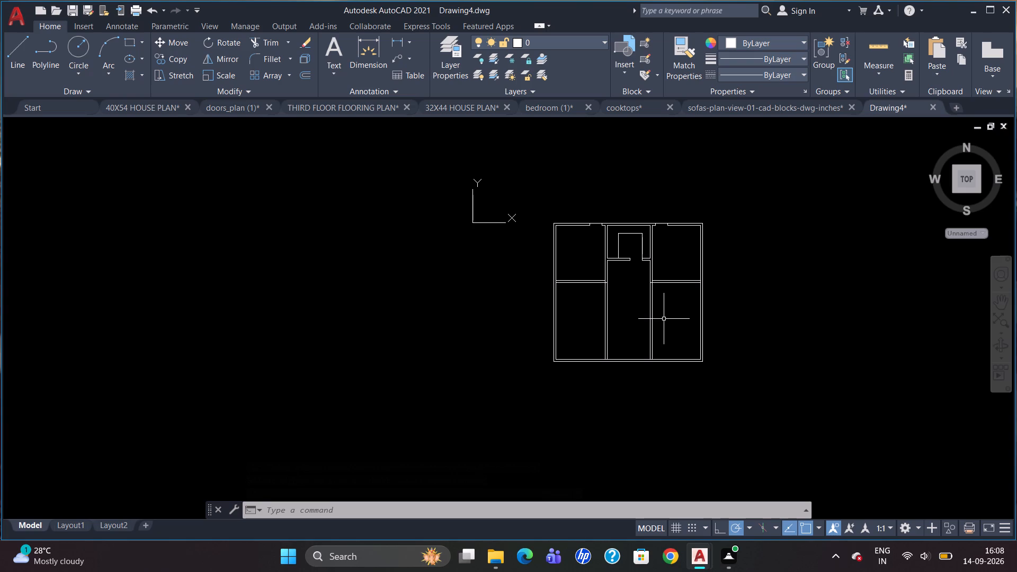
scroll(723, 287, "up", 1)
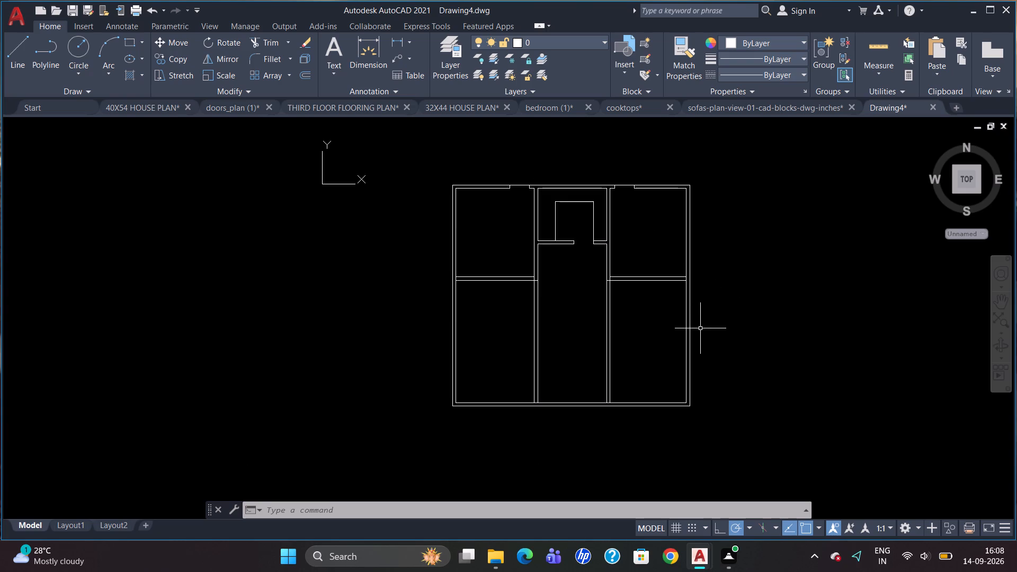
scroll(699, 329, "up", 1)
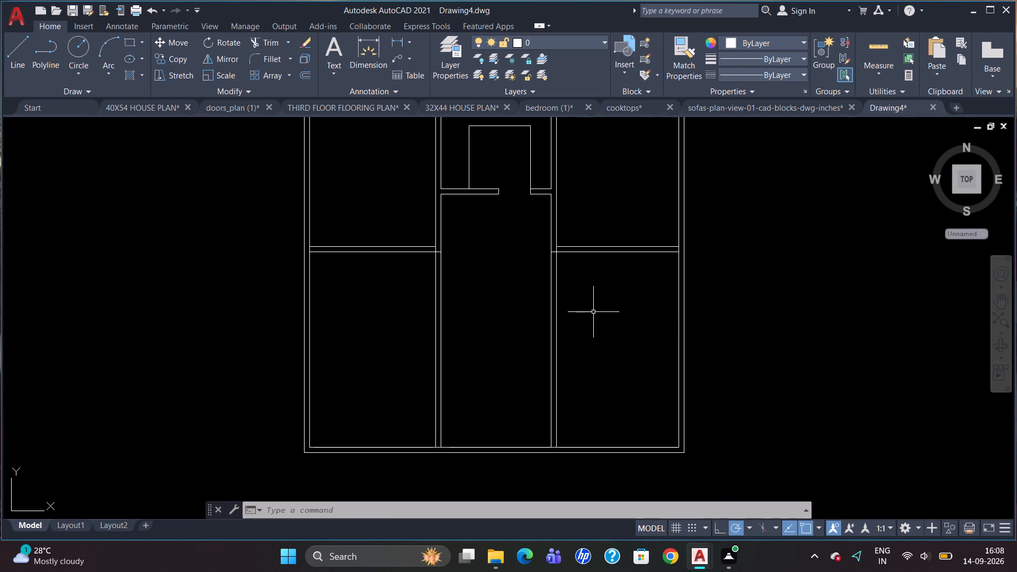
scroll(591, 282, "down", 1)
scroll(432, 247, "up", 1)
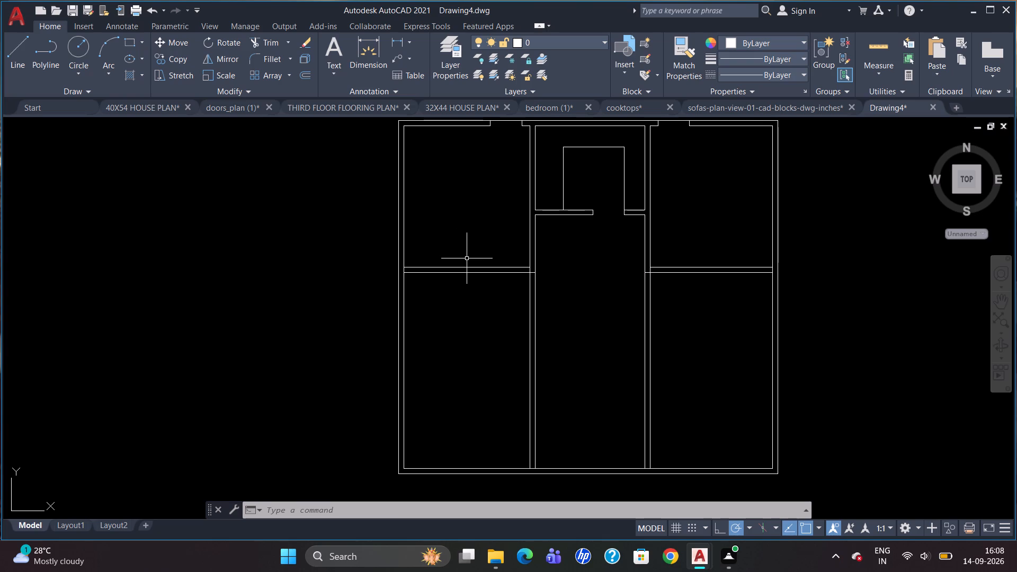
key("l")
key("Return")
type("TK")
key("Return")
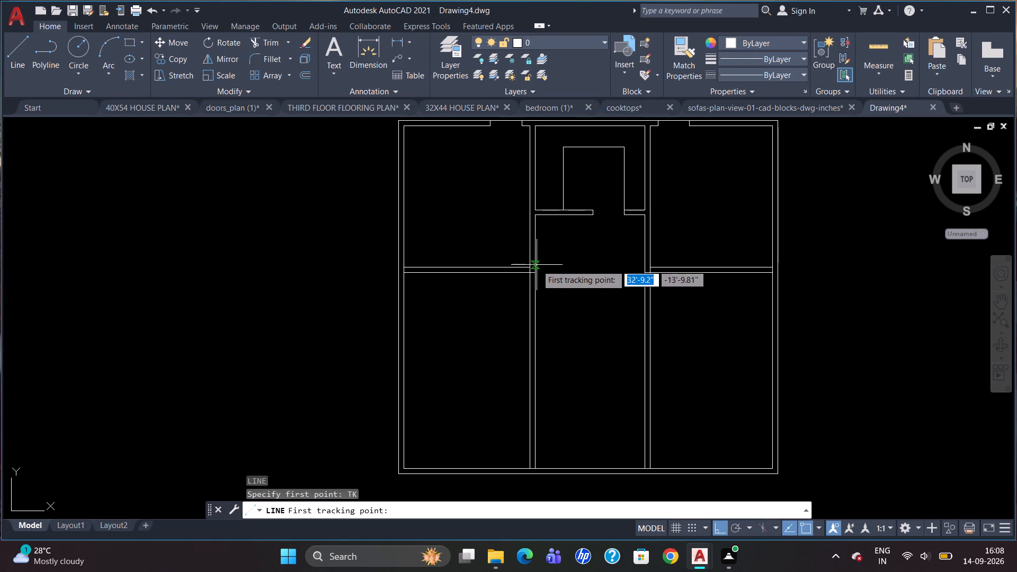
left_click(529, 269)
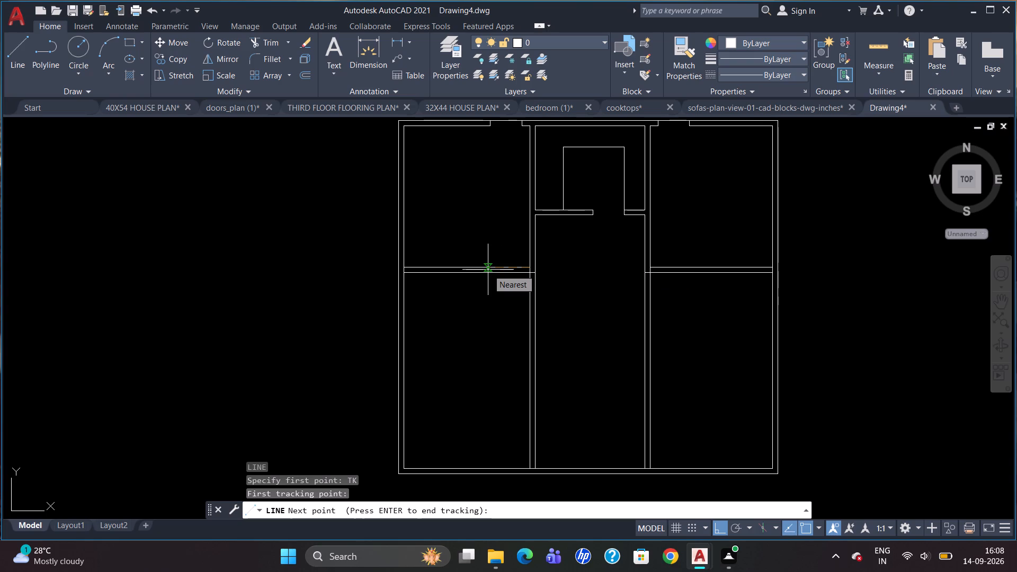
type("3'")
key("Return")
key("Return")
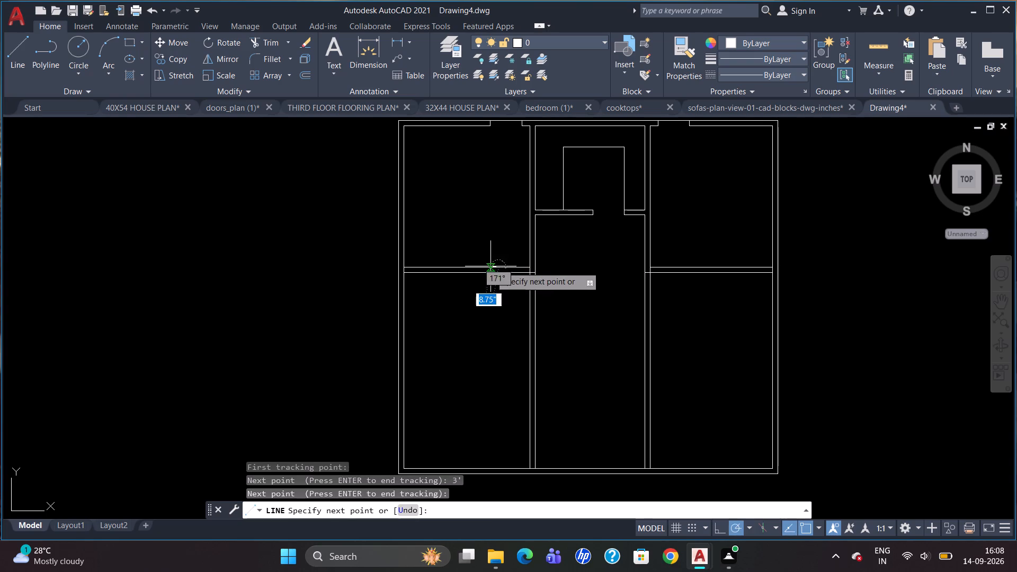
scroll(494, 286, "up", 3)
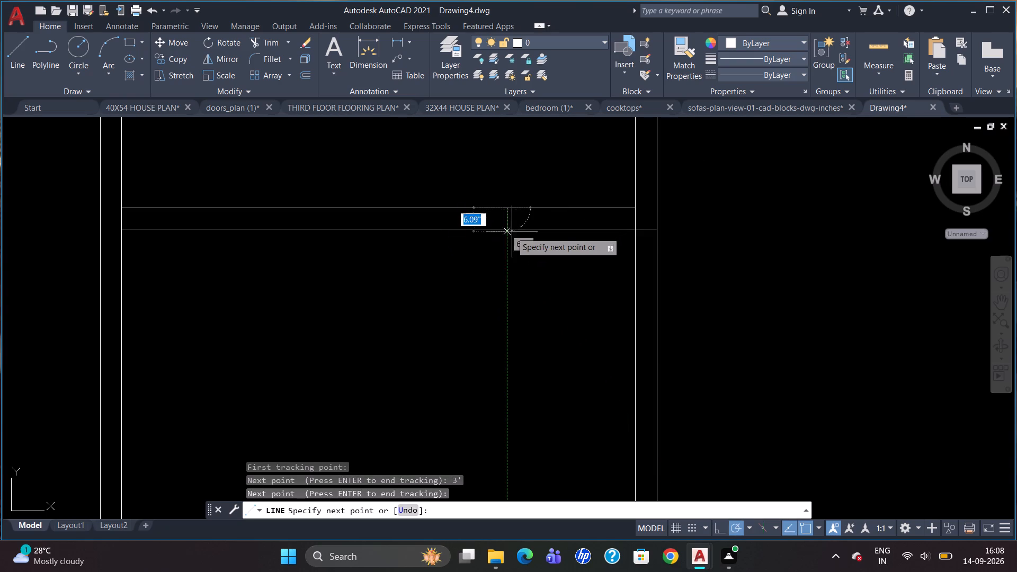
left_click(506, 228)
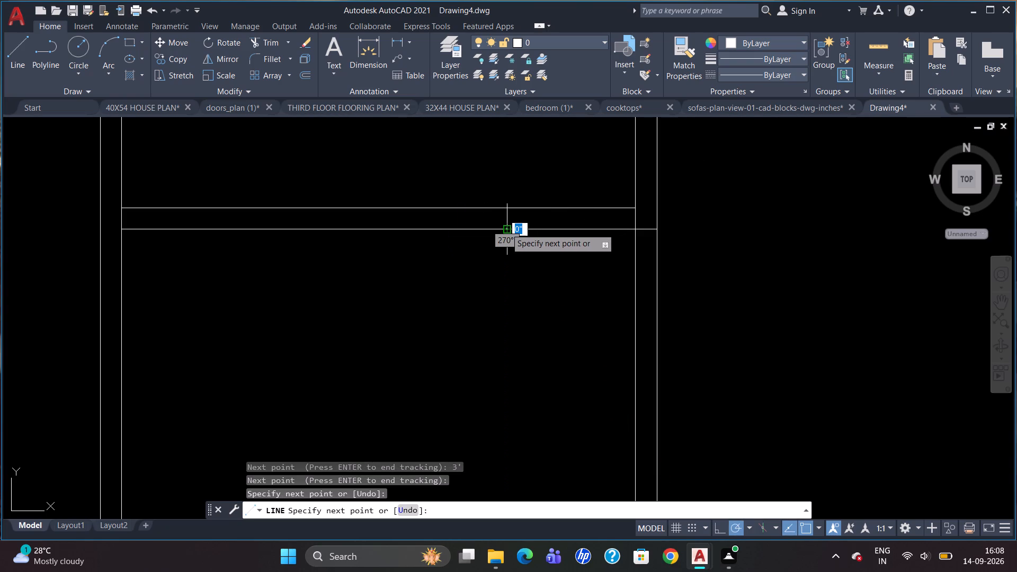
key("Escape")
Trim the upper line of the left bay's horizontal partition between the cross line and the vertical partition.
type("TR")
key("Return")
key("Return")
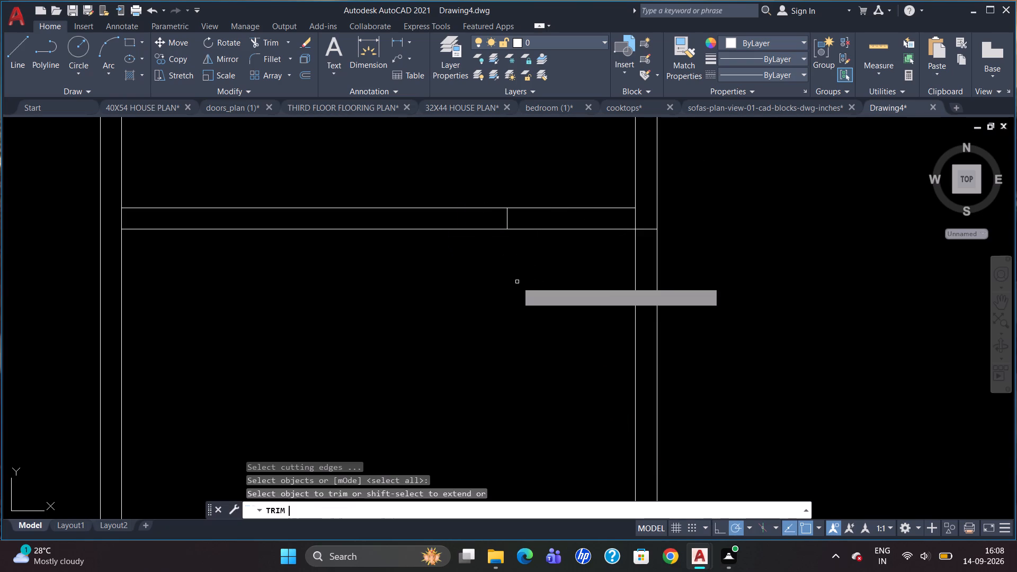
left_click(582, 213)
left_click(585, 205)
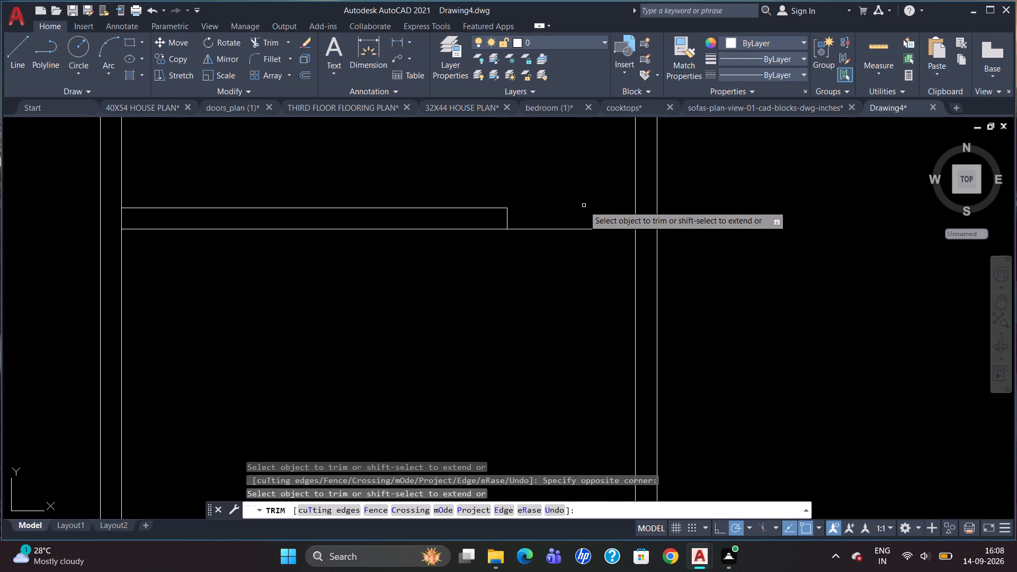
key("Escape")
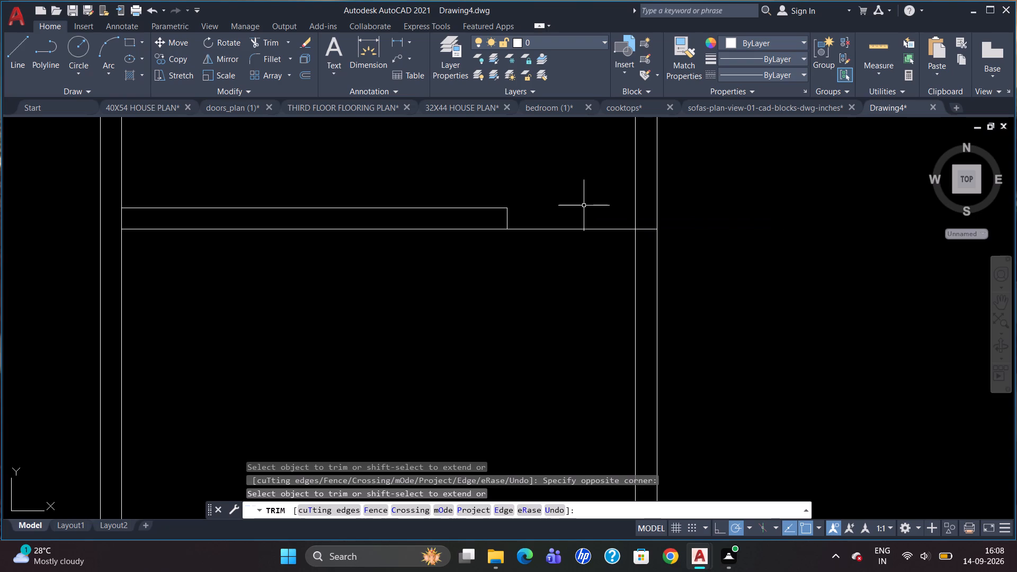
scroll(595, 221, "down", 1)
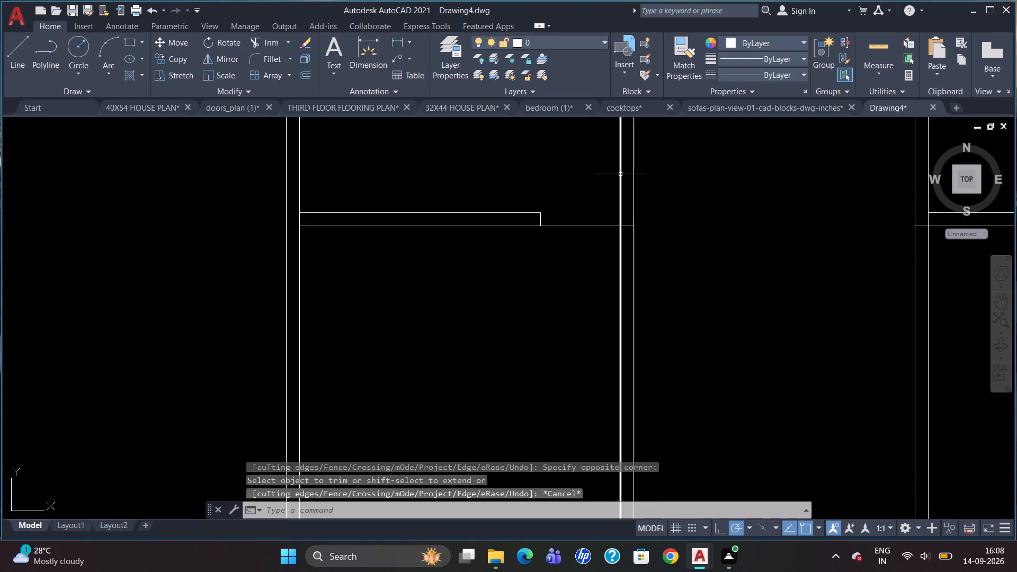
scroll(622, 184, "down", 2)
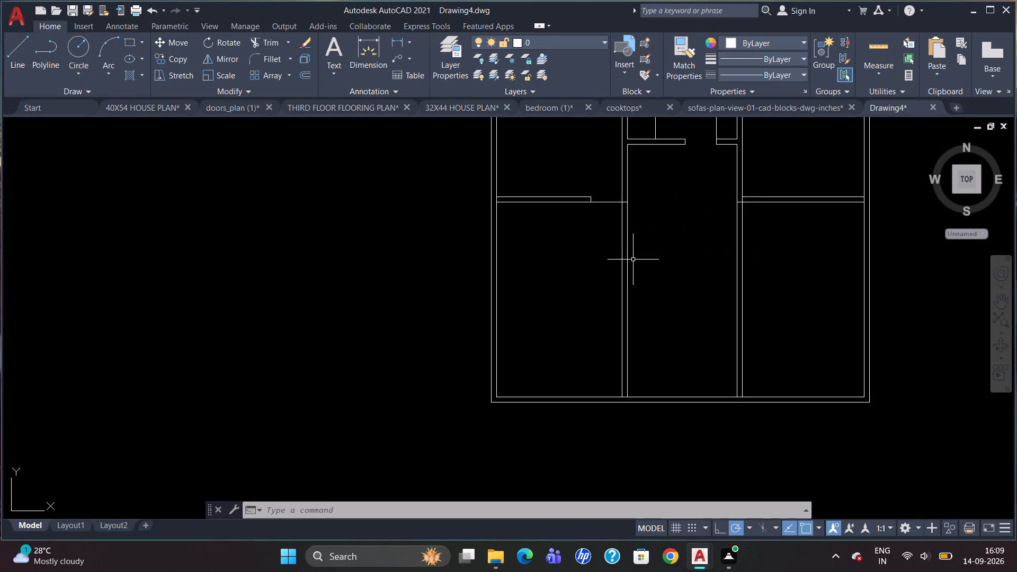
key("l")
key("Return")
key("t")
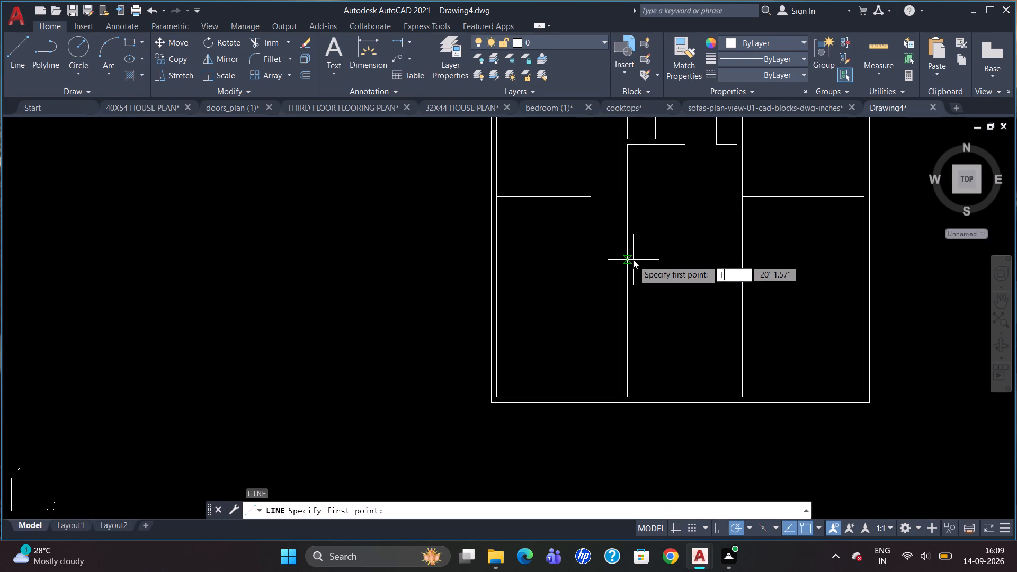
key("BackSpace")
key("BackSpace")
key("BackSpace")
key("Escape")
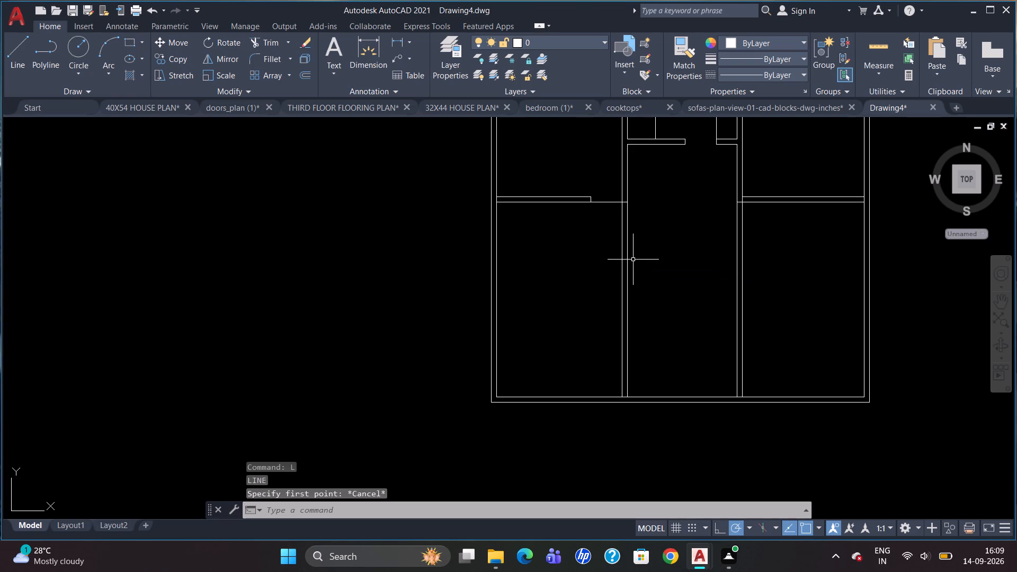
Offset the lower line of the left bay's horizontal partition 5' downward, and offset that copy another 6" downward to form a second partition.
key("o")
key("Return")
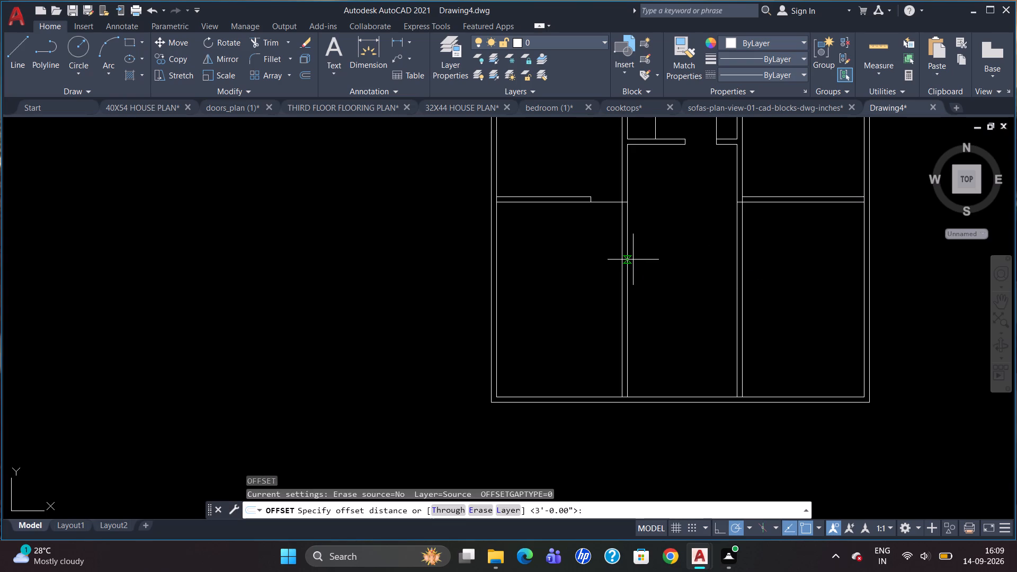
type("5'")
key("Return")
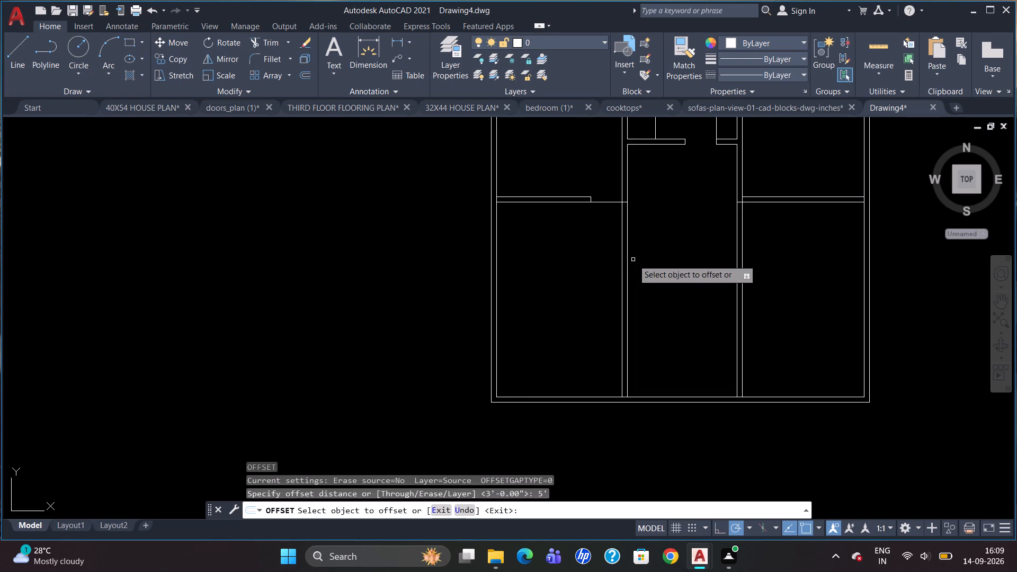
left_click(569, 203)
left_click(574, 251)
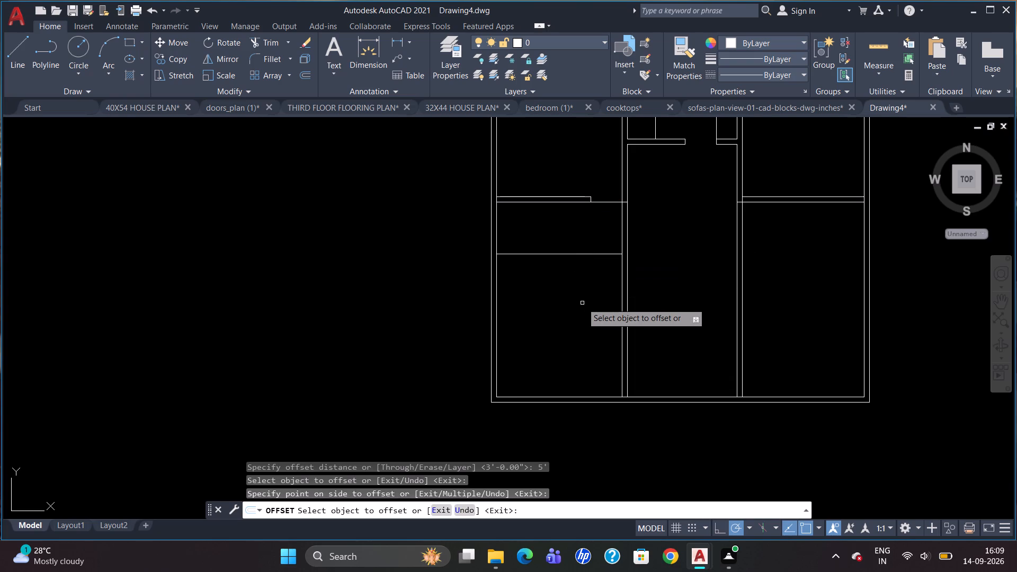
left_click(591, 255)
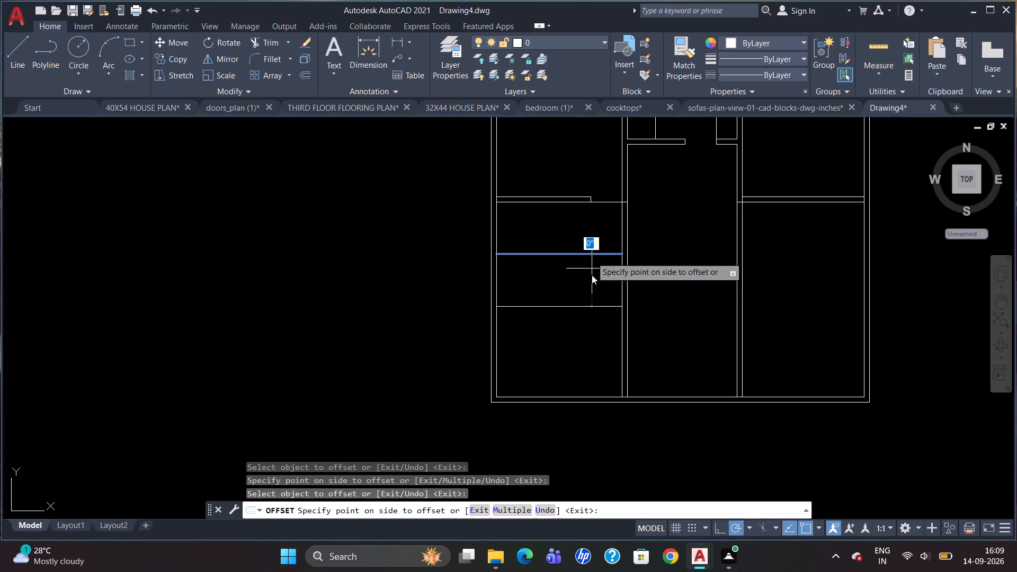
key("6")
key("Return")
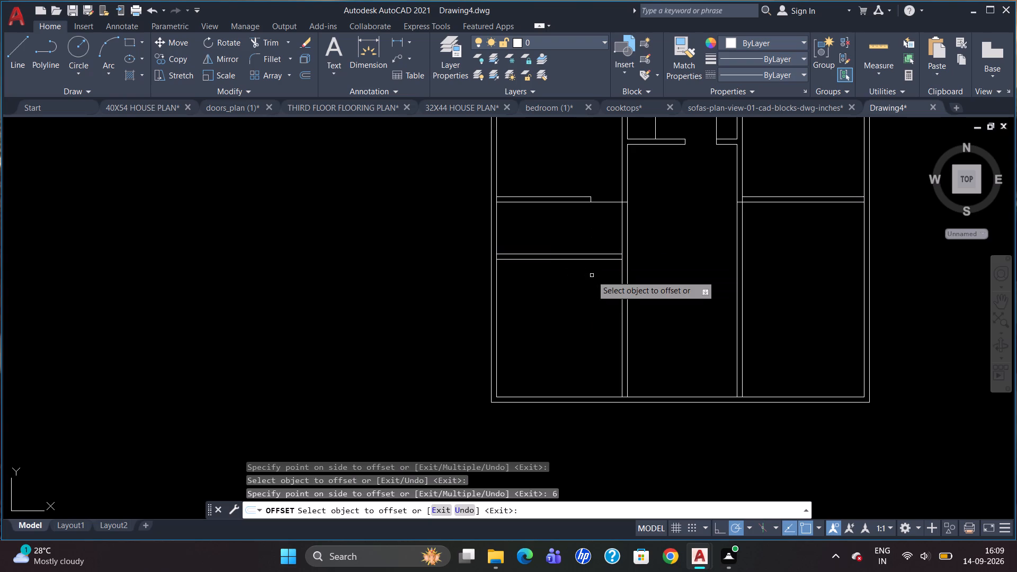
key("Escape")
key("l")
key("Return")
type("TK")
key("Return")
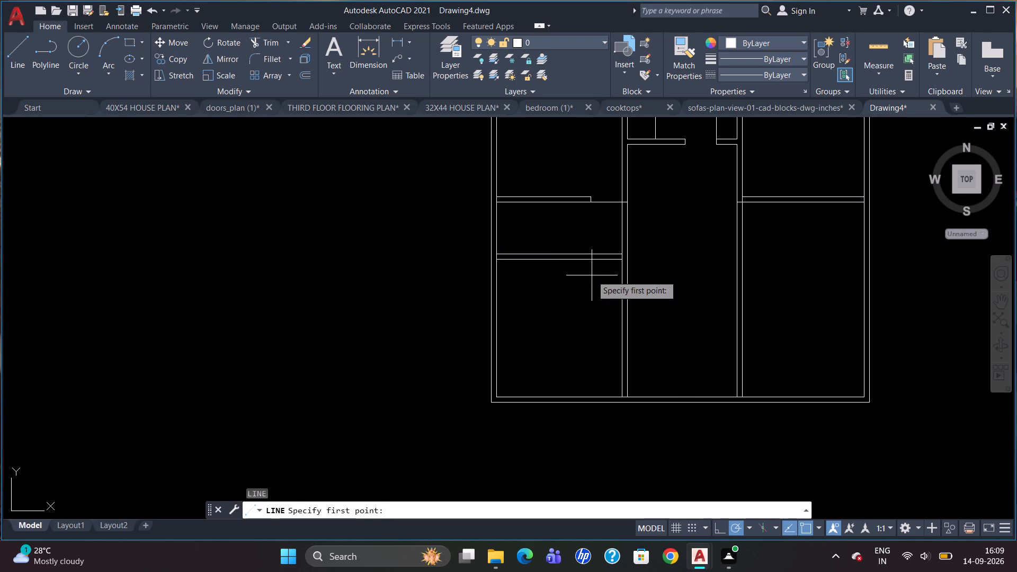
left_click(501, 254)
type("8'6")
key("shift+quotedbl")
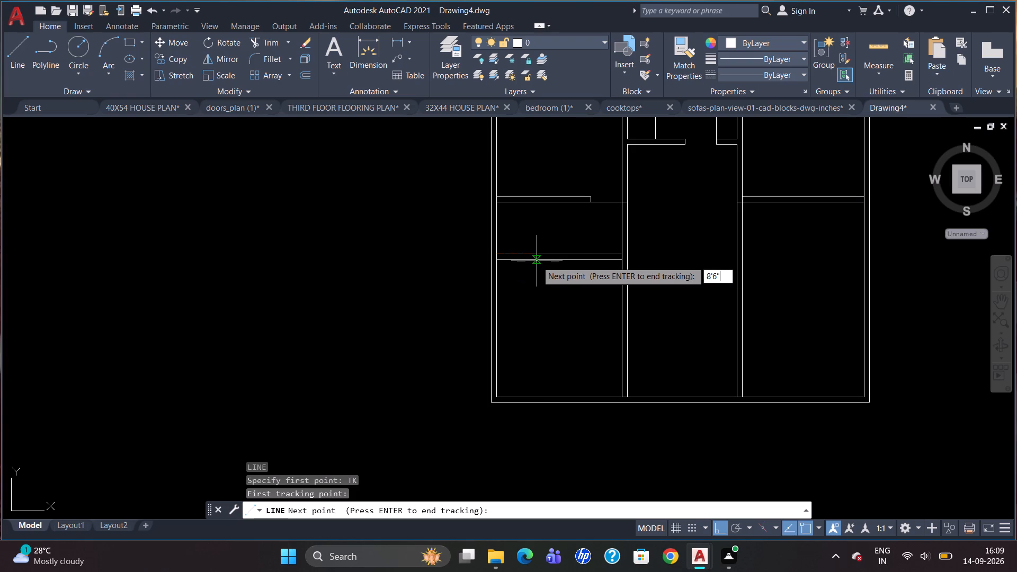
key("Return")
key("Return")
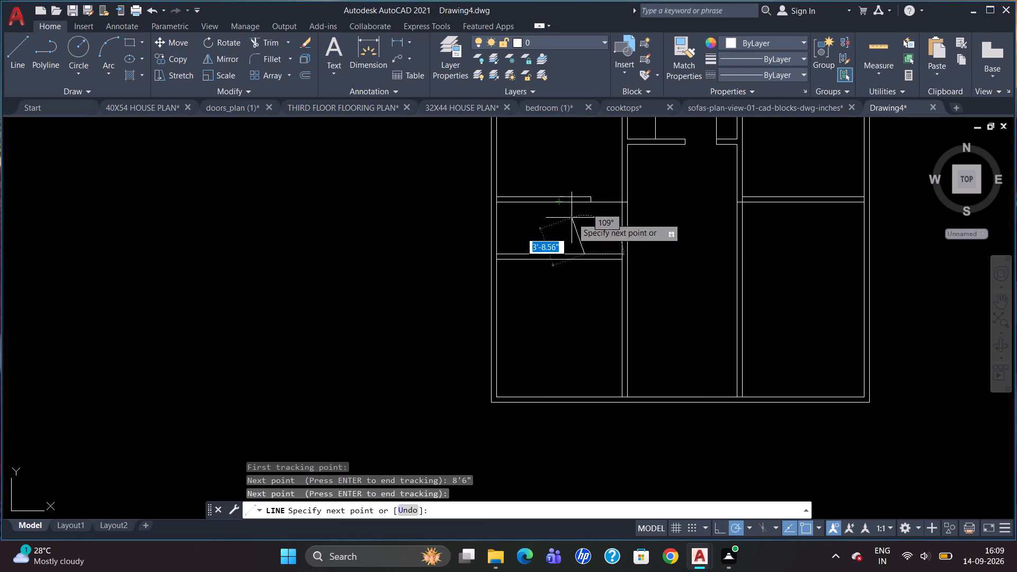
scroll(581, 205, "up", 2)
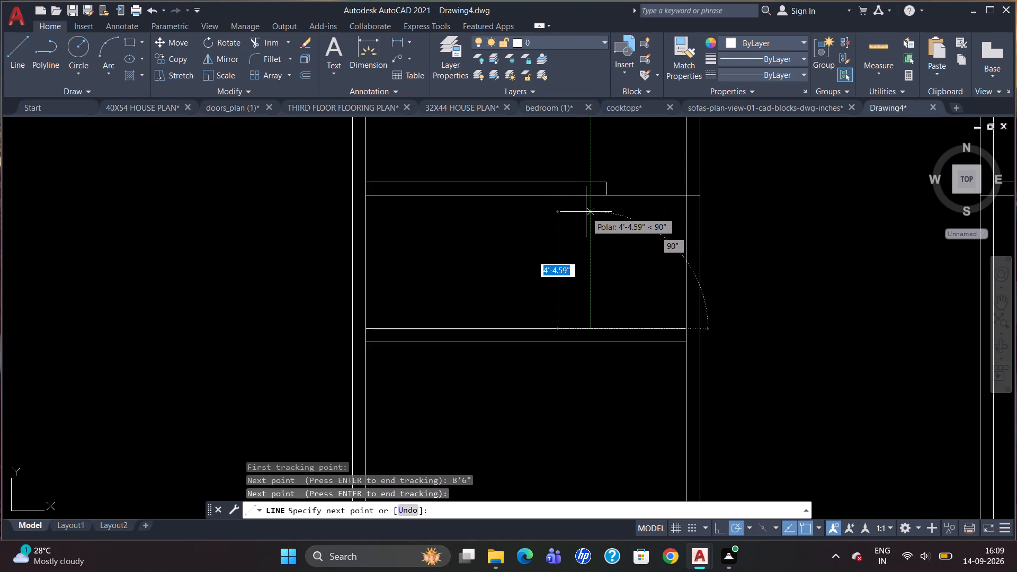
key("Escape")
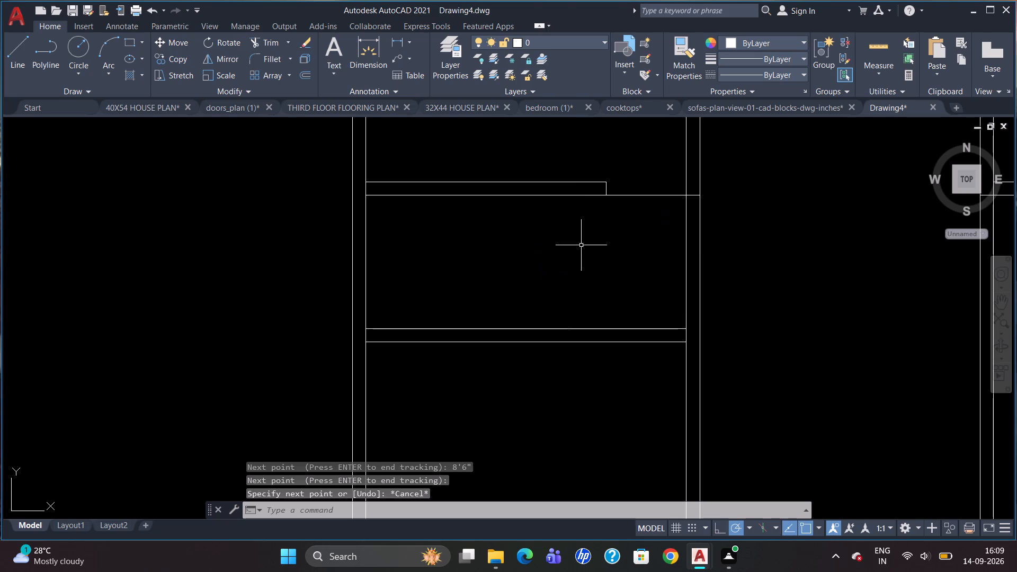
Draw a vertical line from the lower end of the upper partition's end cap down to the new partition's upper line.
key("l")
key("Return")
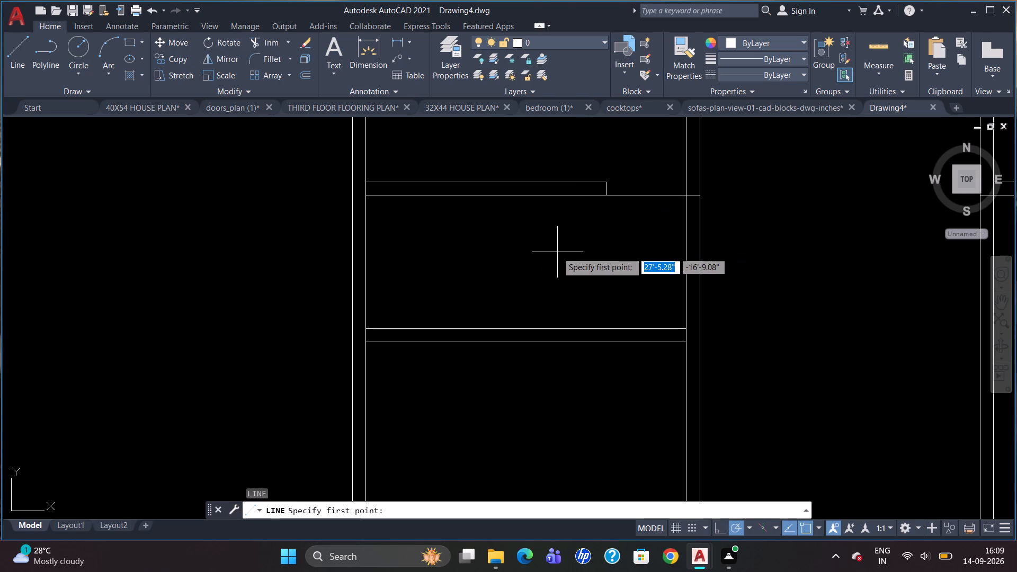
left_click(603, 198)
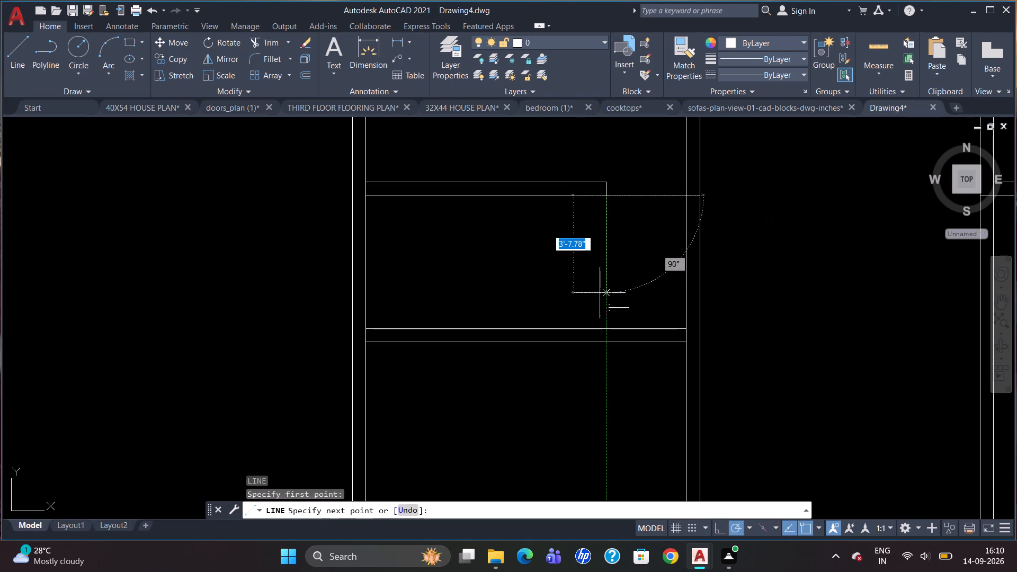
left_click(608, 334)
key("Escape")
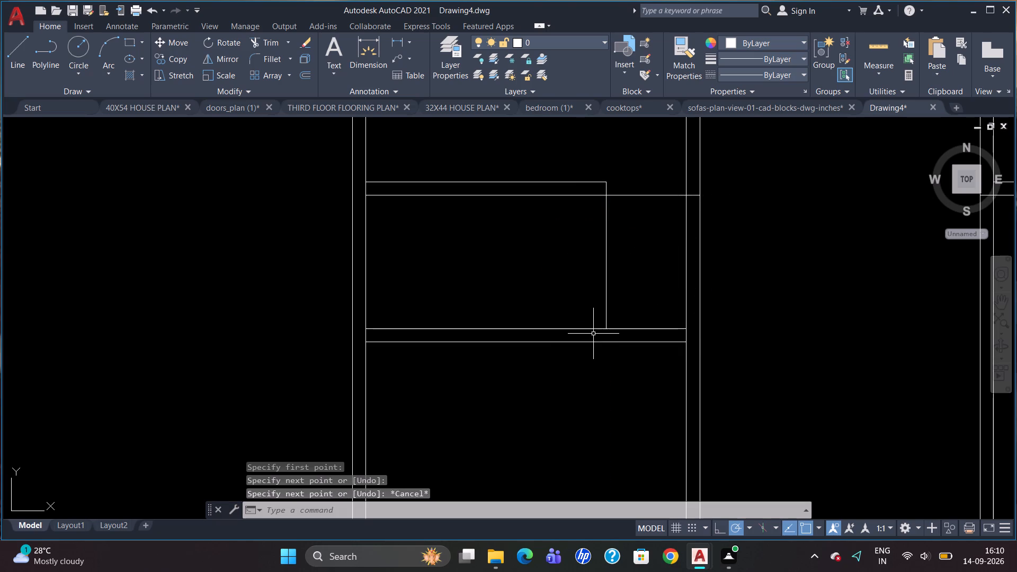
Offset the new vertical line 6" to the left.
key("o")
key("Return")
key("6")
key("Return")
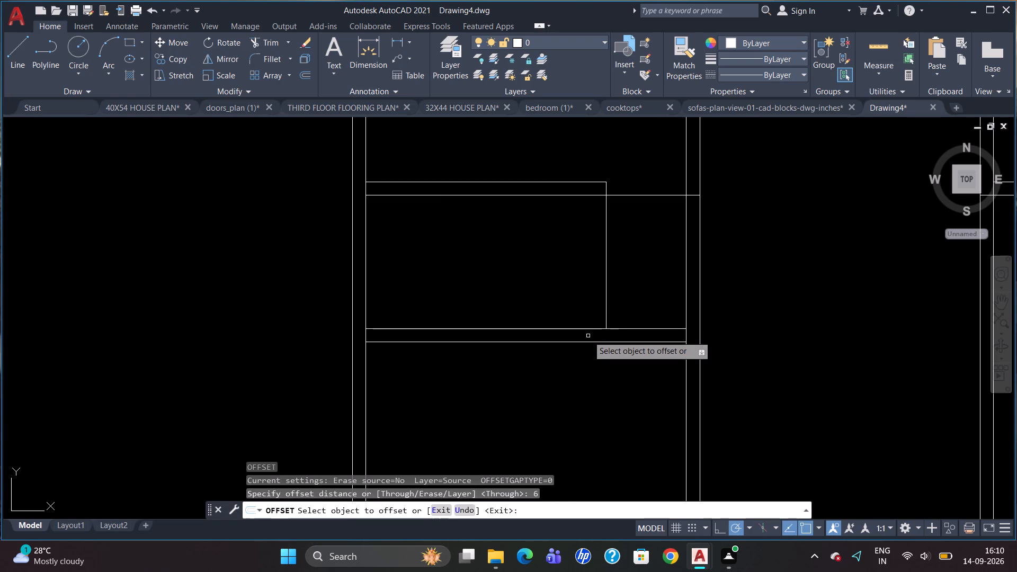
left_click(606, 289)
left_click(598, 297)
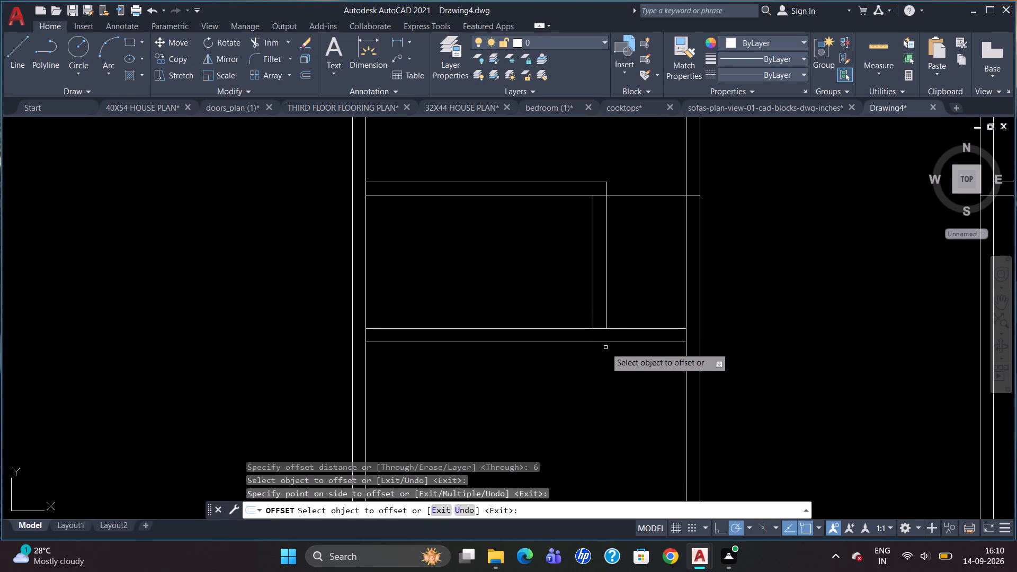
key("Escape")
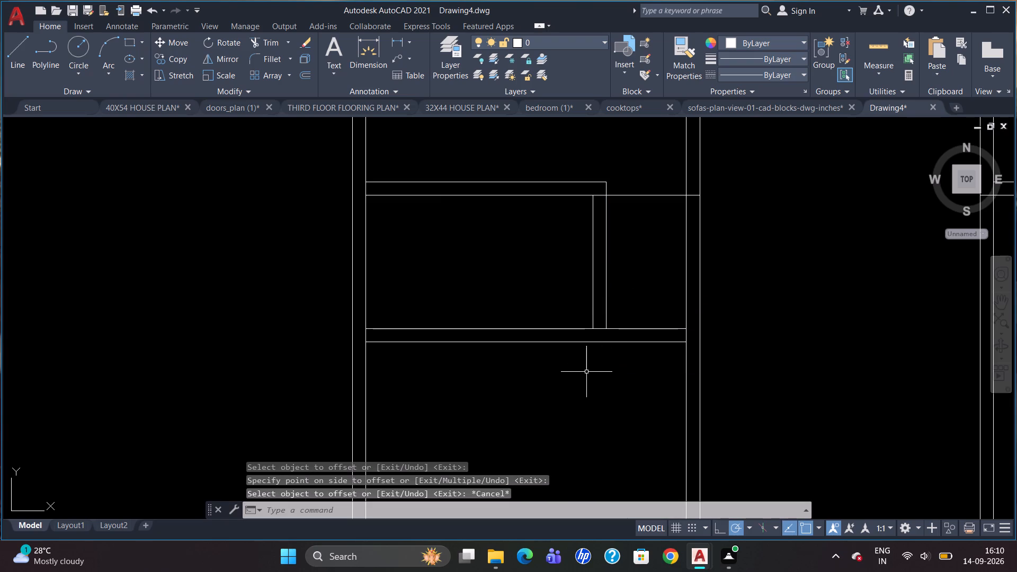
Extend the outer vertical line of the new 6" wall down to the lower partition's bottom line.
type("EX")
key("Return")
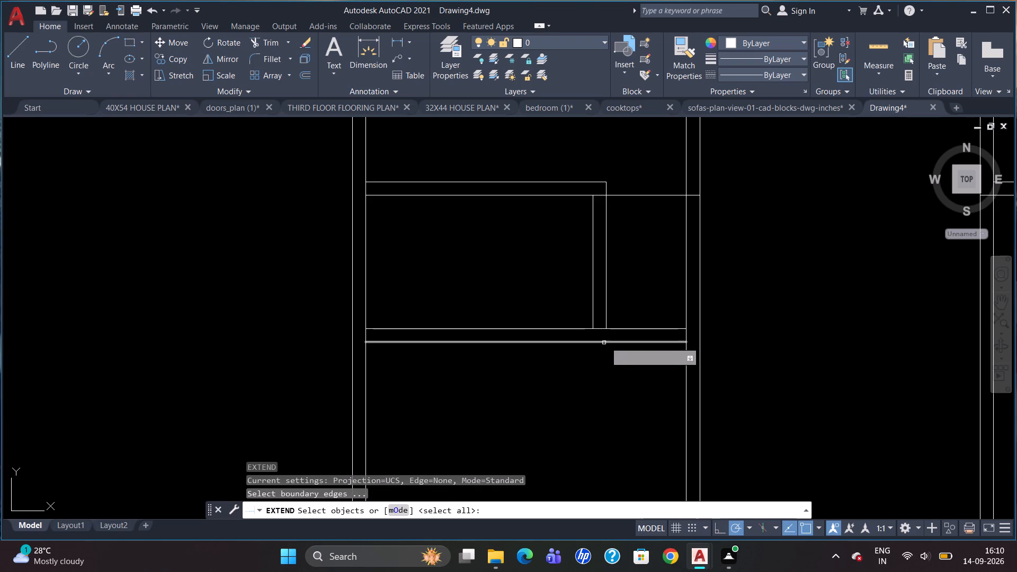
left_click(605, 342)
key("Return")
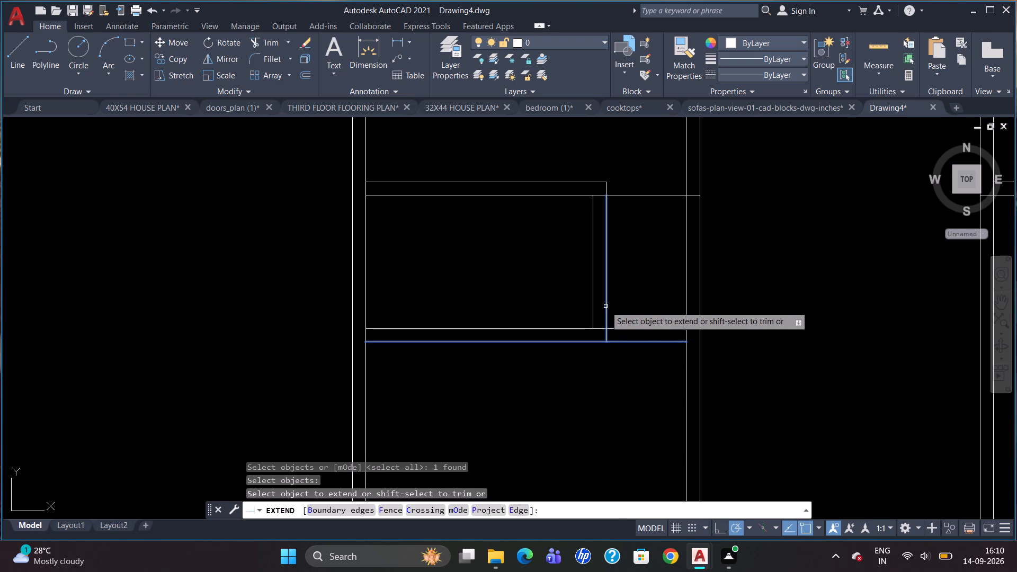
left_click(605, 305)
type("TR")
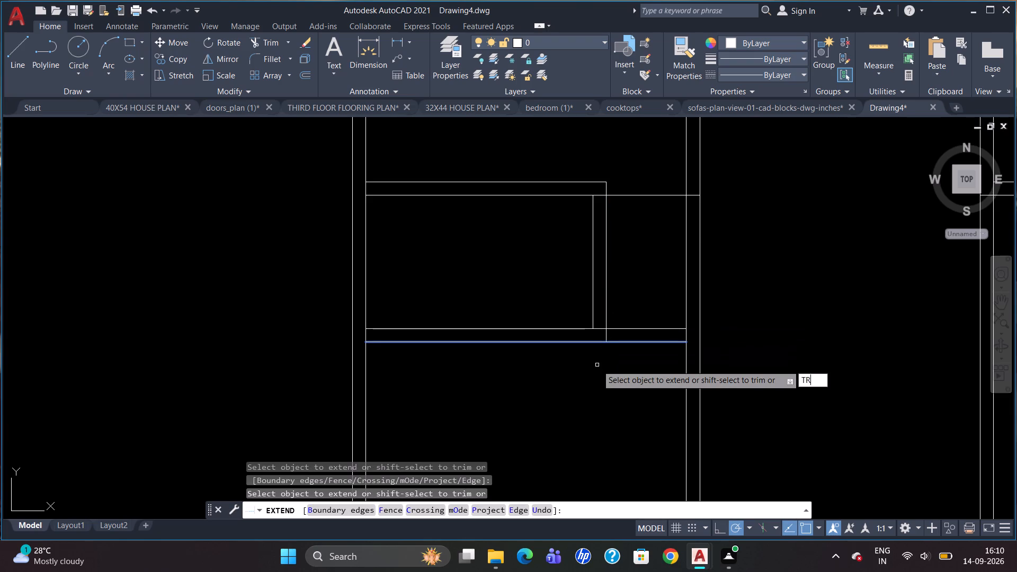
key("Return")
key("Return")
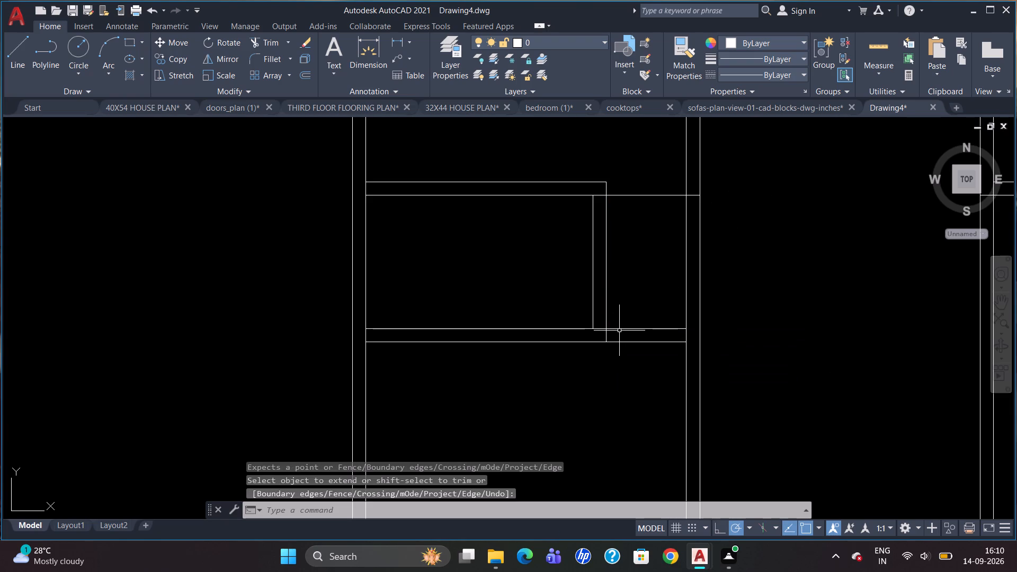
key("Escape")
Trim the two horizontal partition lines between the new wall's vertical lines, at its bottom and top junctions.
type("TR")
key("Return")
key("Return")
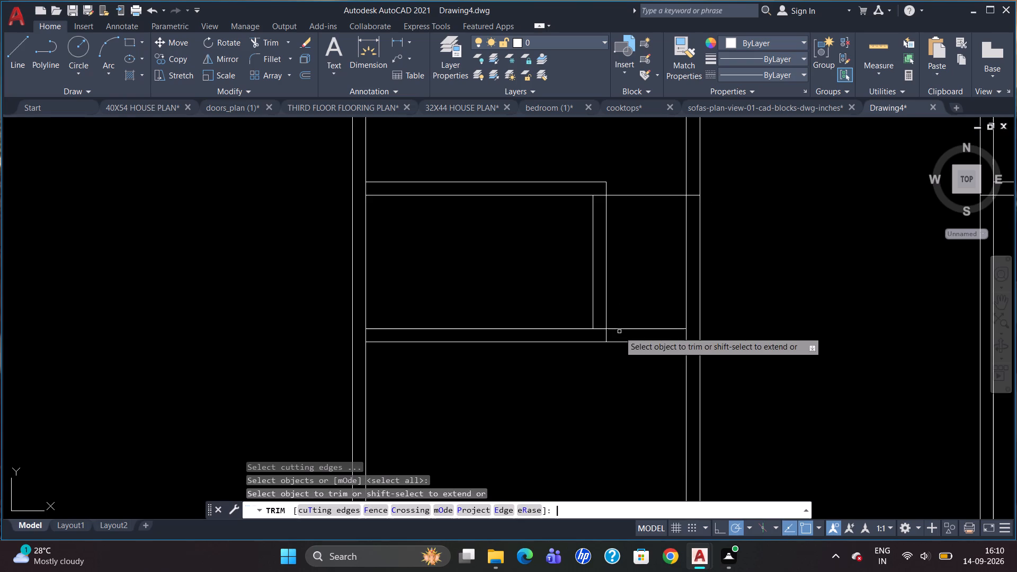
left_click(599, 329)
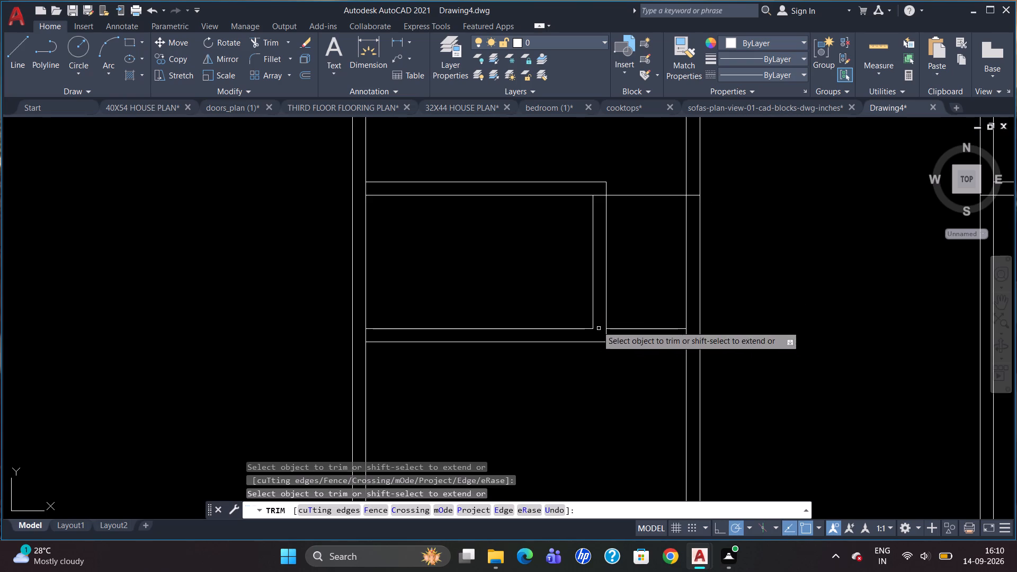
left_click(600, 196)
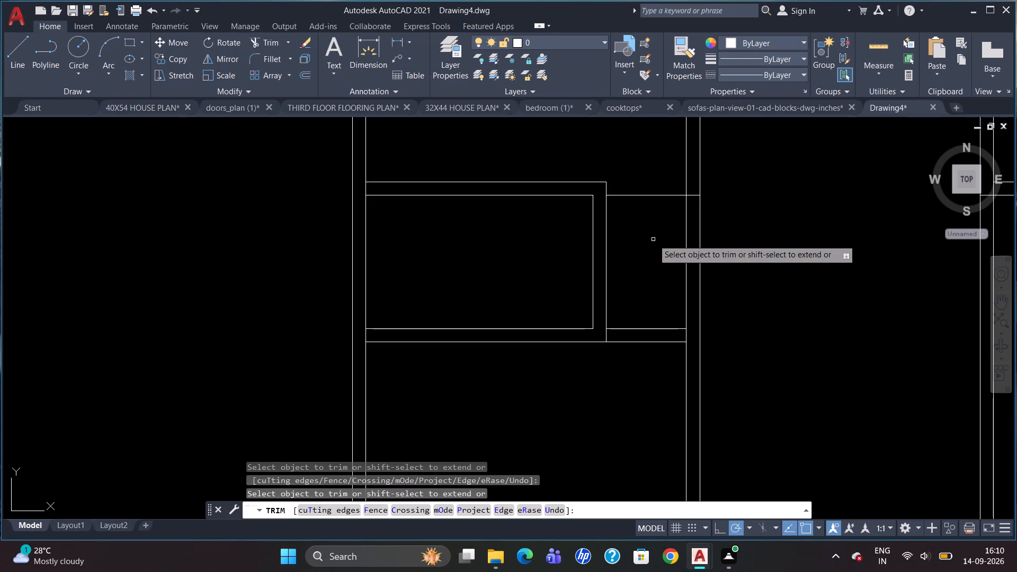
key("Escape")
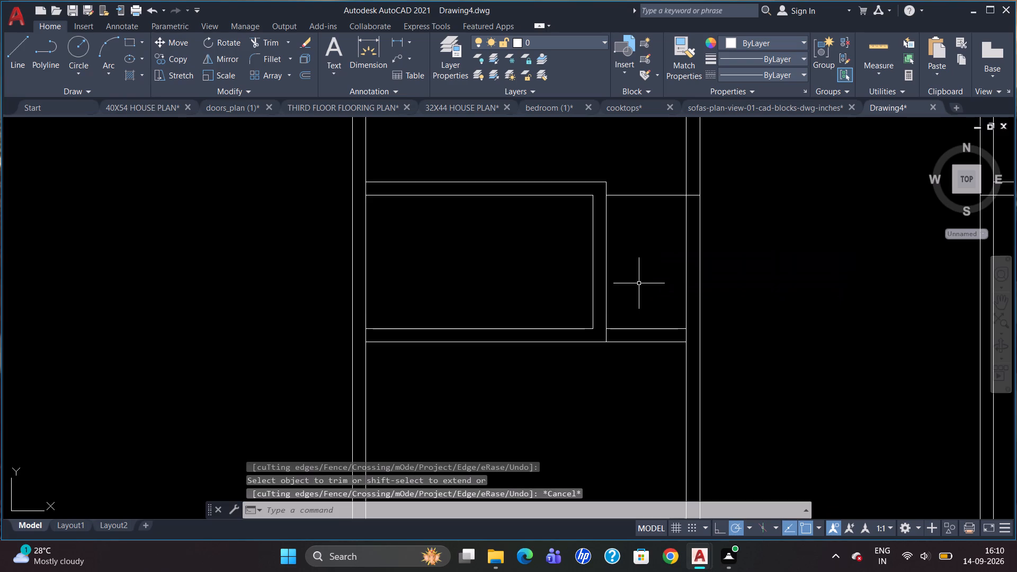
Draw a jamb line across the small left-bay room's 6" right wall, tracked 4" up from the wall's lower inner corner.
key("l")
key("Return")
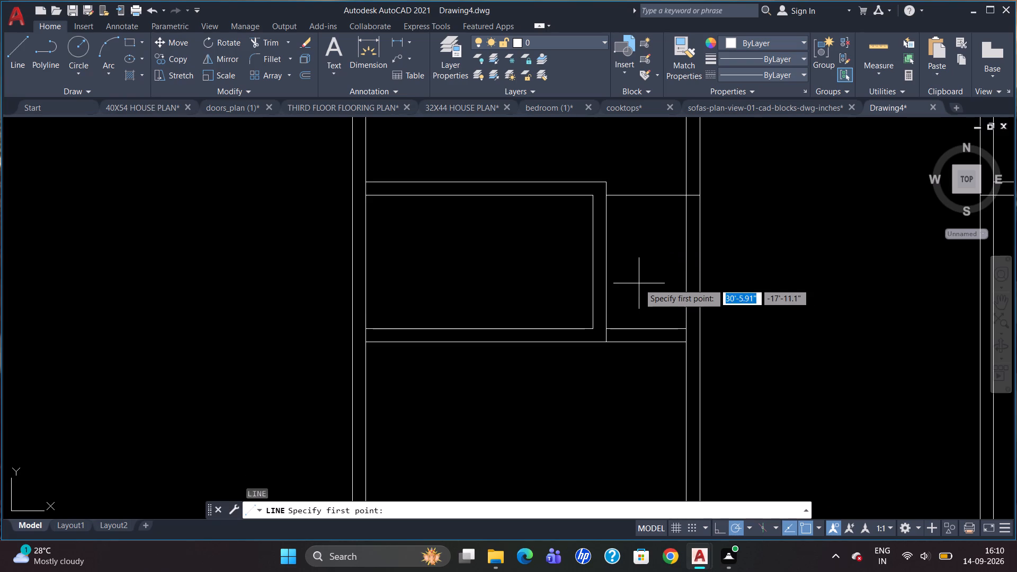
type("TK")
key("Return")
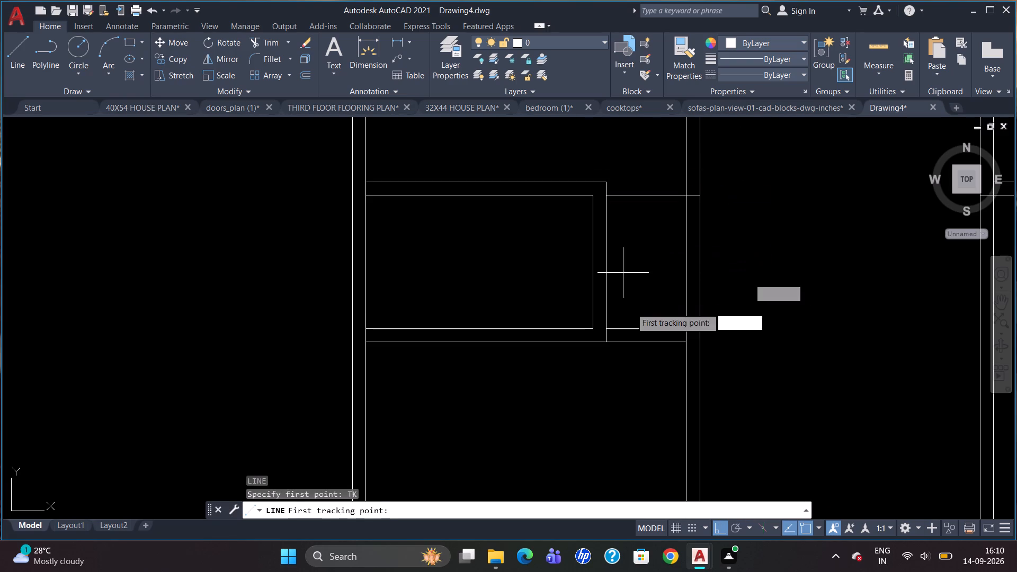
left_click(594, 328)
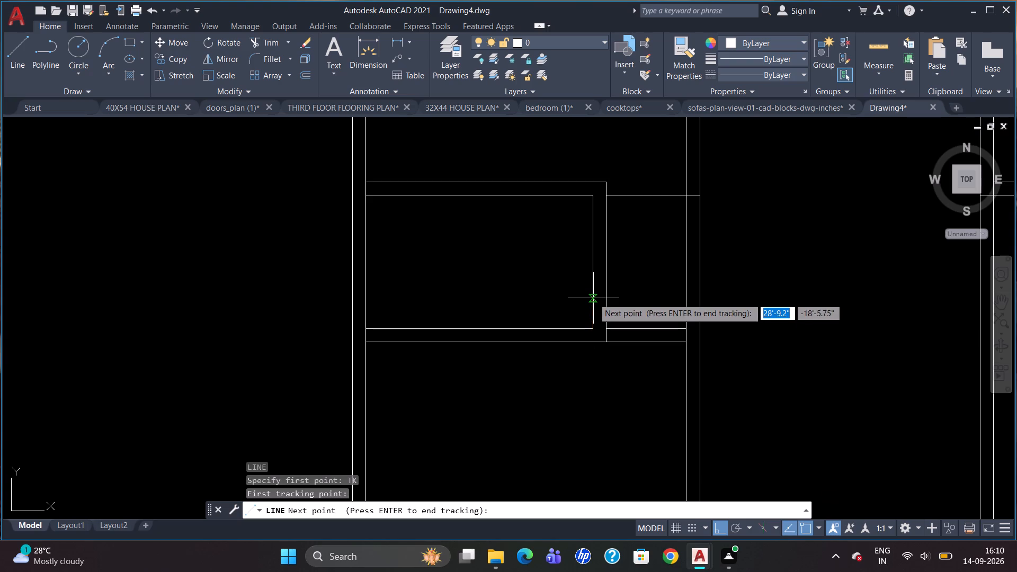
key("4")
key("Return")
key("Return")
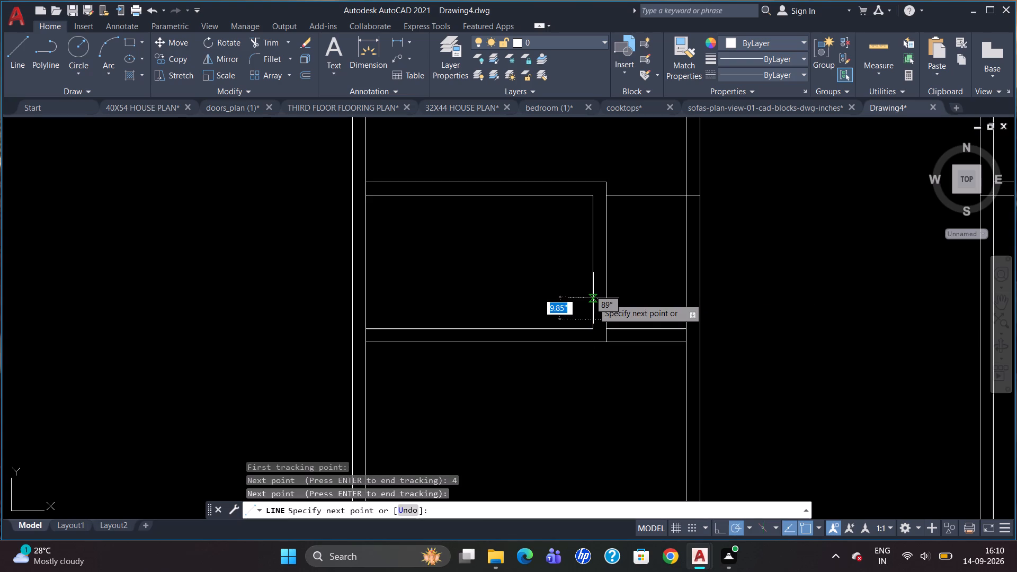
scroll(621, 308, "up", 3)
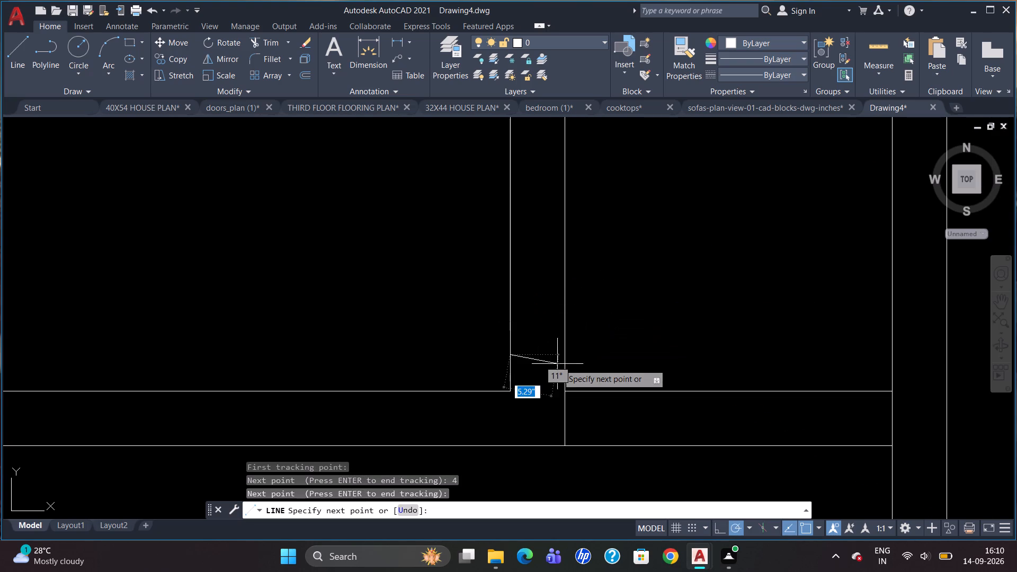
left_click(562, 357)
key("Escape")
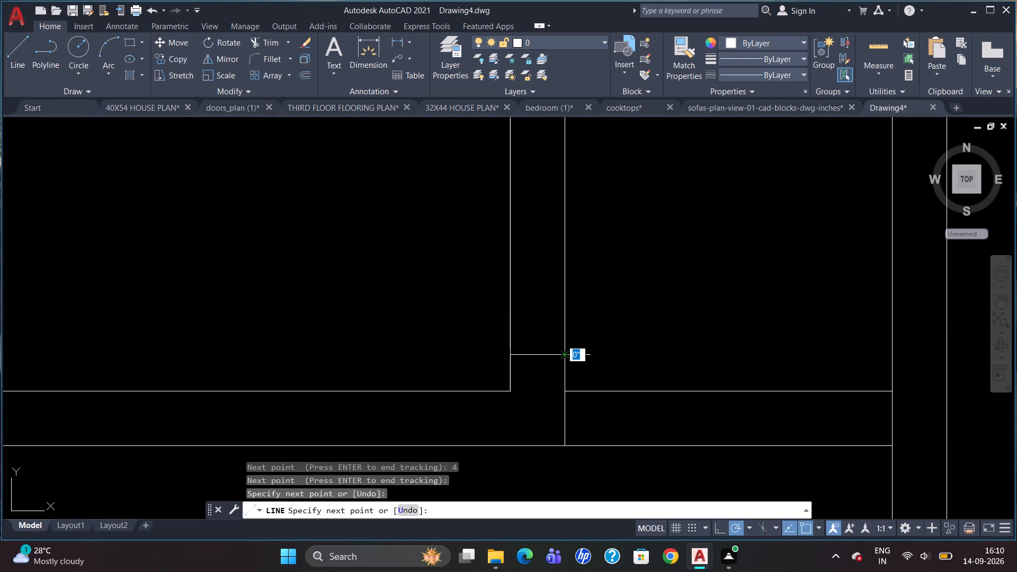
Offset the jamb line 2'6" upward to mark the other side of the opening.
key("o")
key("Return")
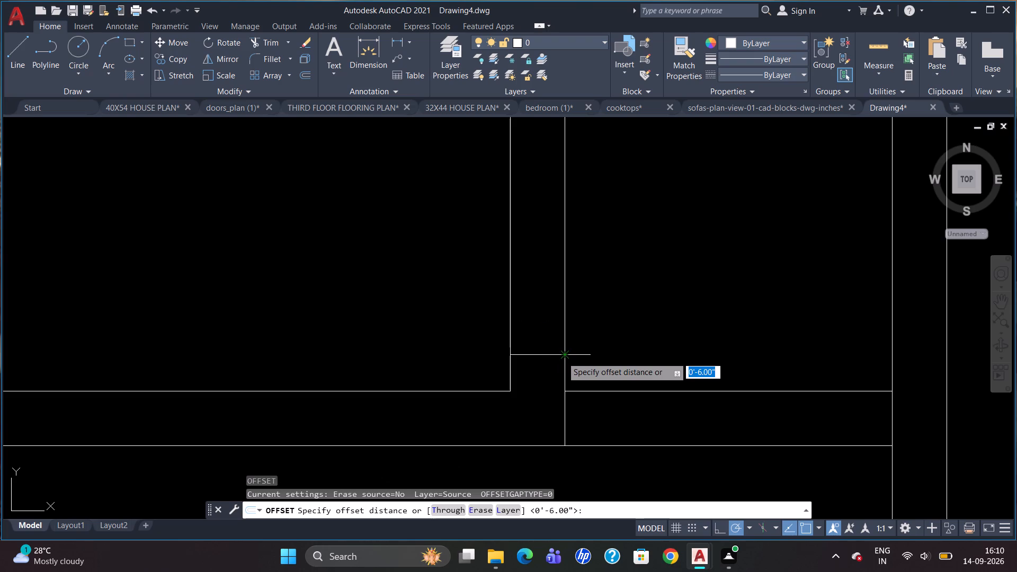
key("2")
type("'6\"")
key("Return")
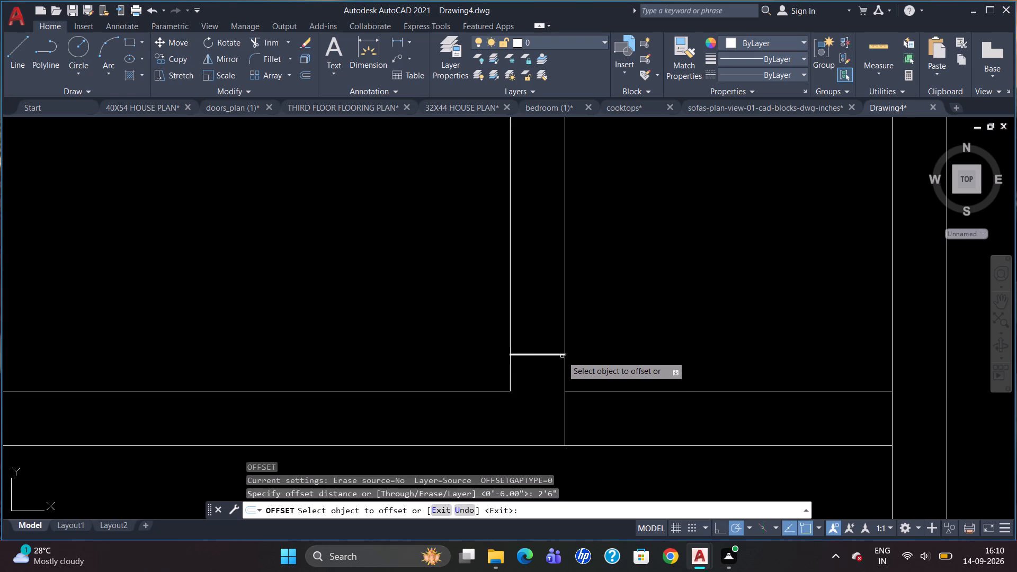
left_click(561, 354)
left_click(572, 308)
scroll(568, 330, "down", 3)
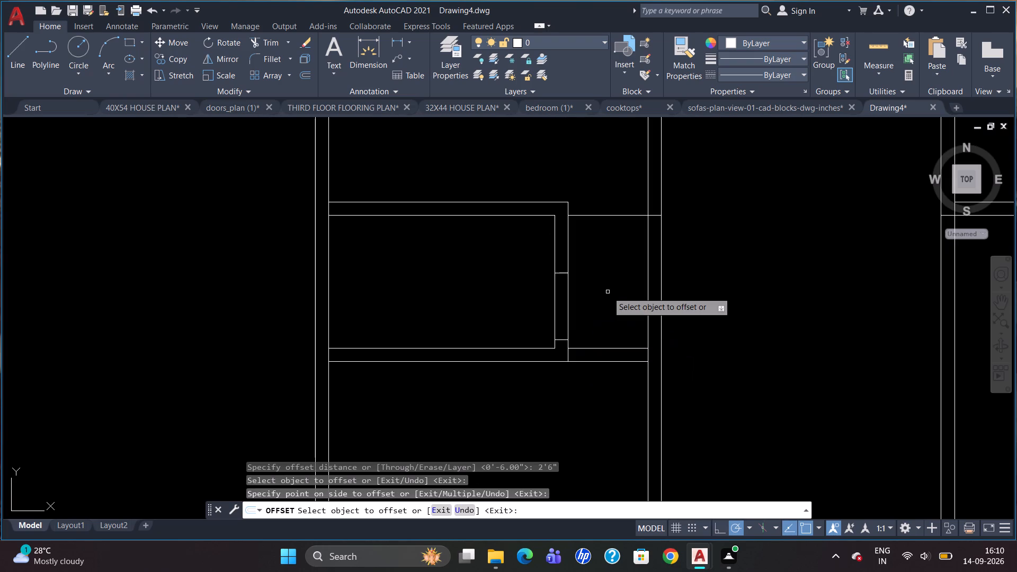
key("Escape")
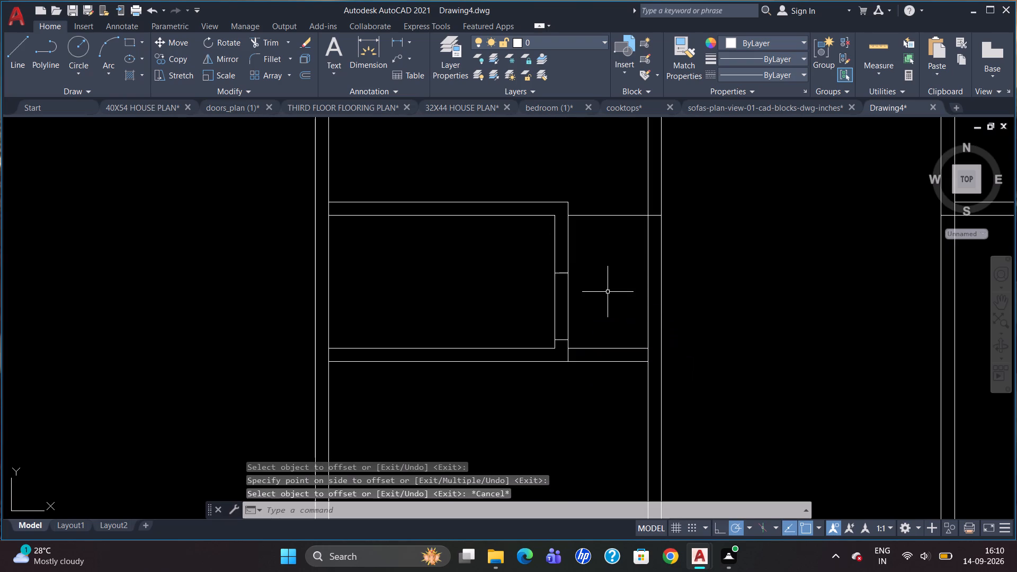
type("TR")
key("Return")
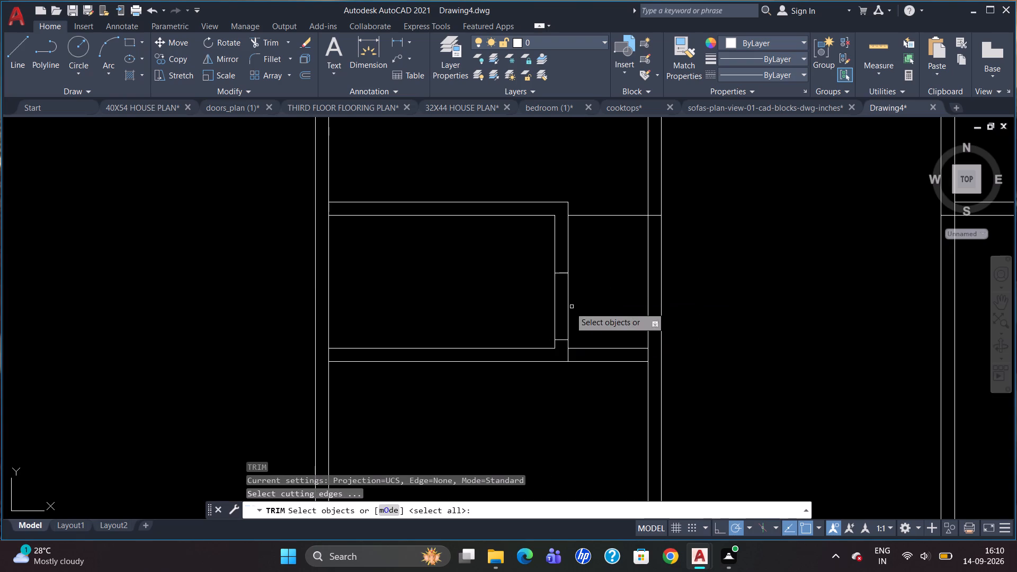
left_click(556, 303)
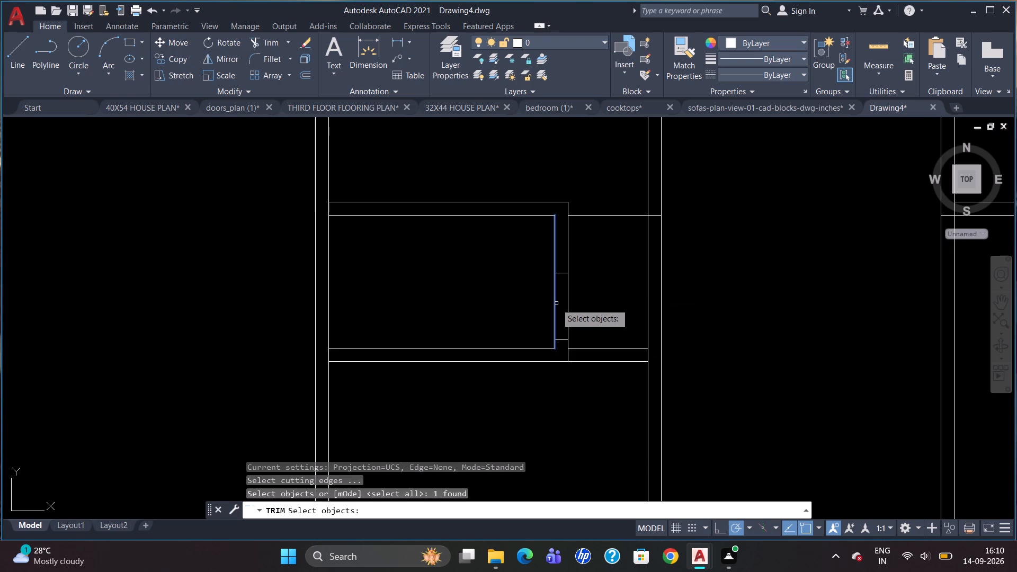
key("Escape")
Trim the room wall's inner vertical line between the two jamb lines.
type("TR")
key("Return")
key("Return")
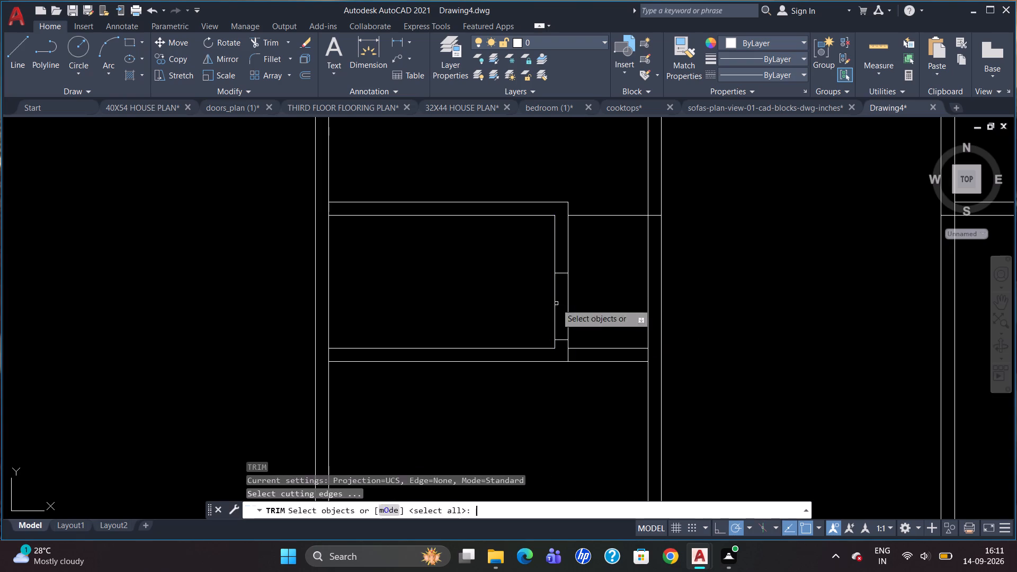
left_click(557, 303)
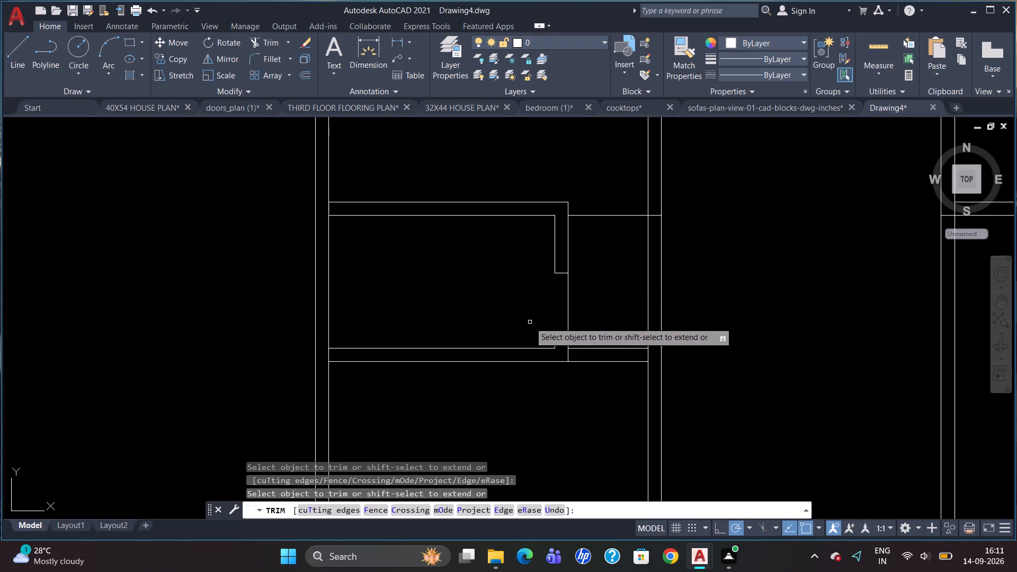
Trim the lower partition's bottom line beyond the small room and the left line of the adjacent long vertical wall across the passage.
scroll(556, 303, "down", 1)
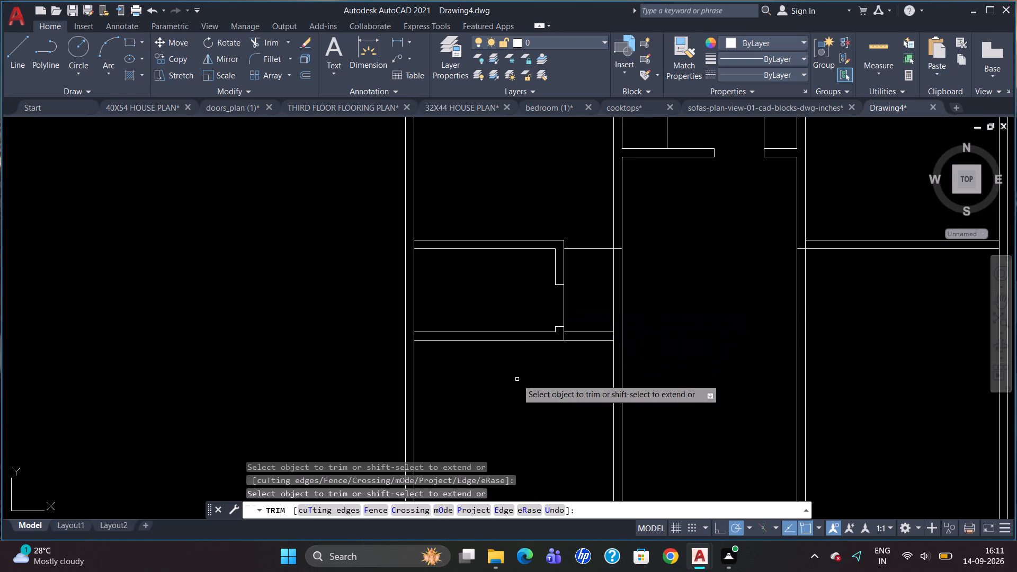
scroll(653, 264, "down", 1)
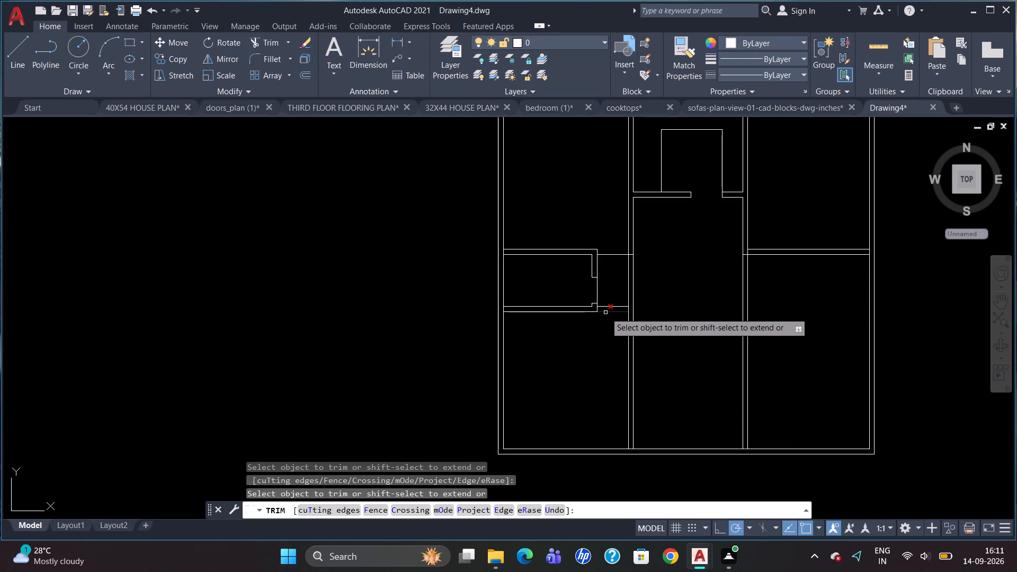
left_click(605, 312)
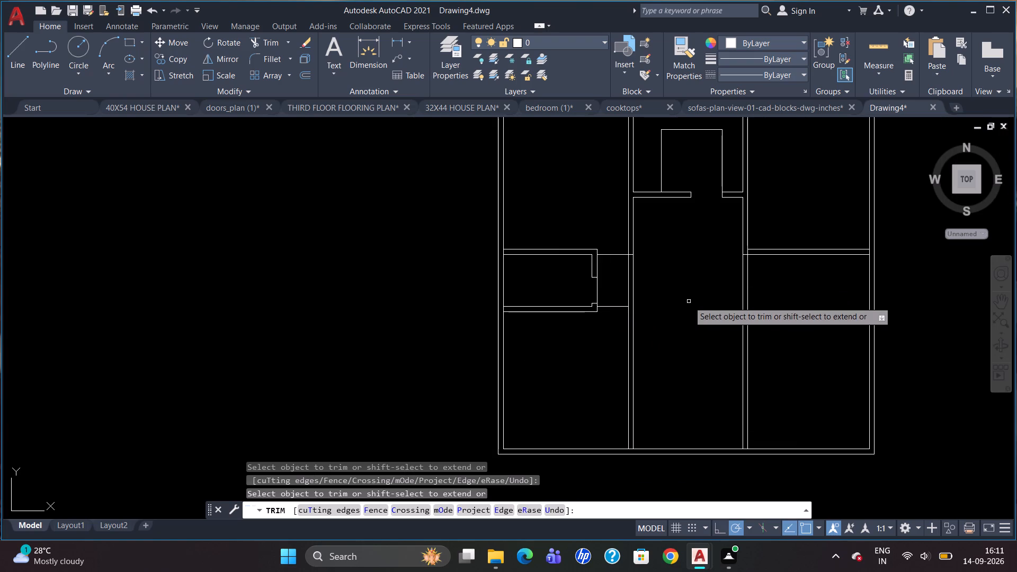
left_click(631, 283)
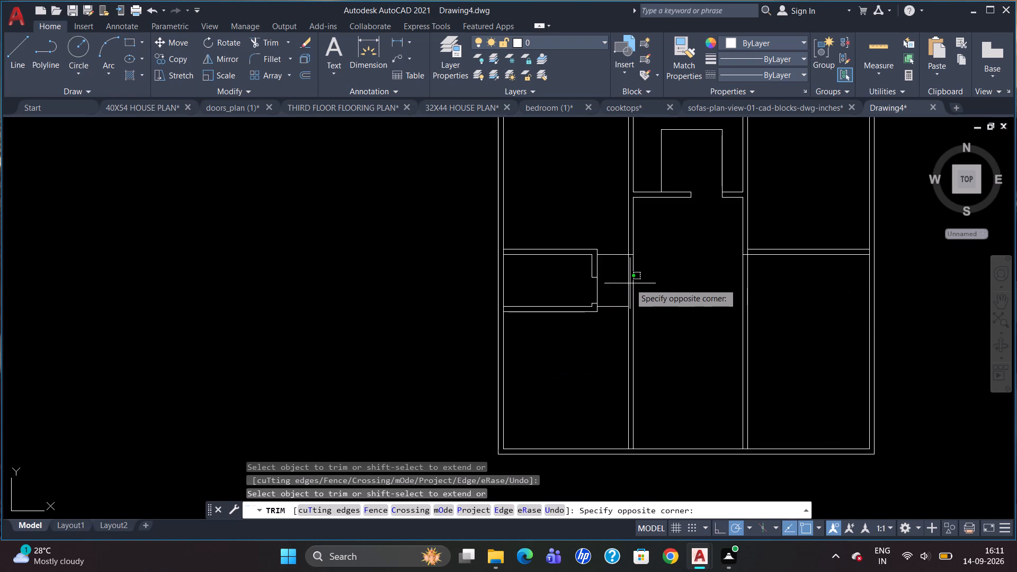
left_click_drag(626, 282, 653, 283)
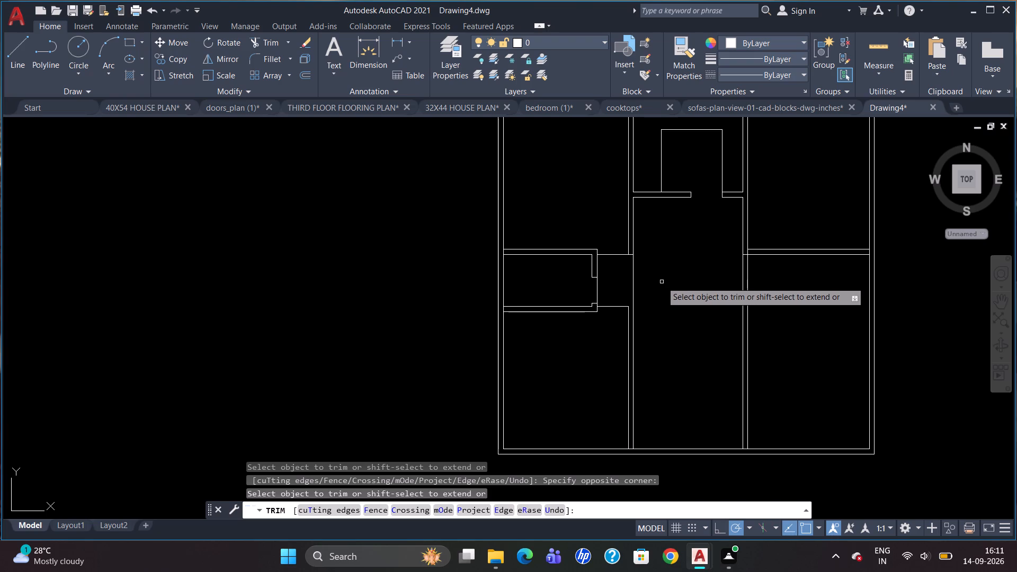
key("Escape")
key("Escape")
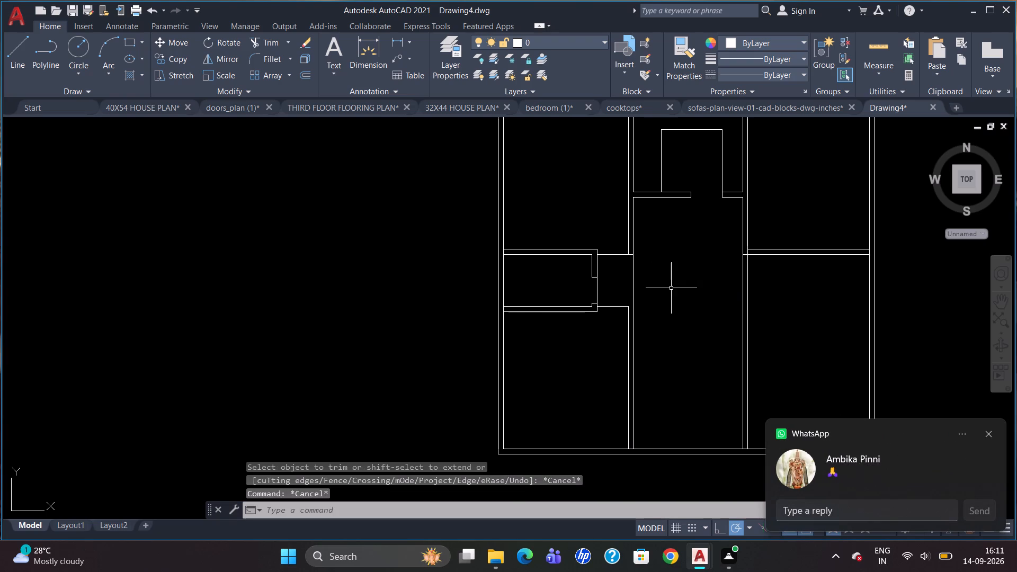
Draw a short horizontal line closing the top end of the long vertical wall below the passage.
scroll(665, 312, "up", 1)
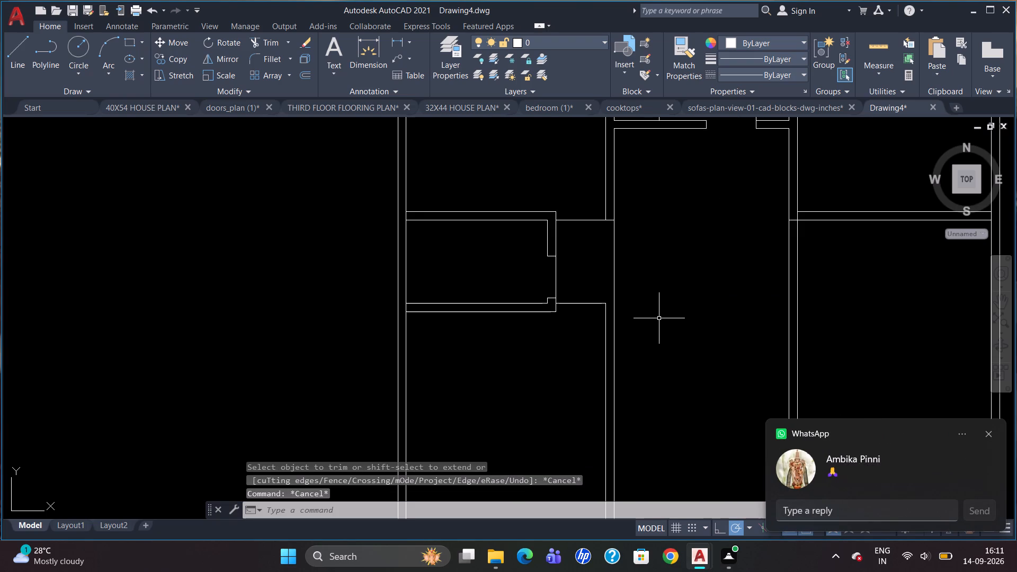
key("l")
key("Return")
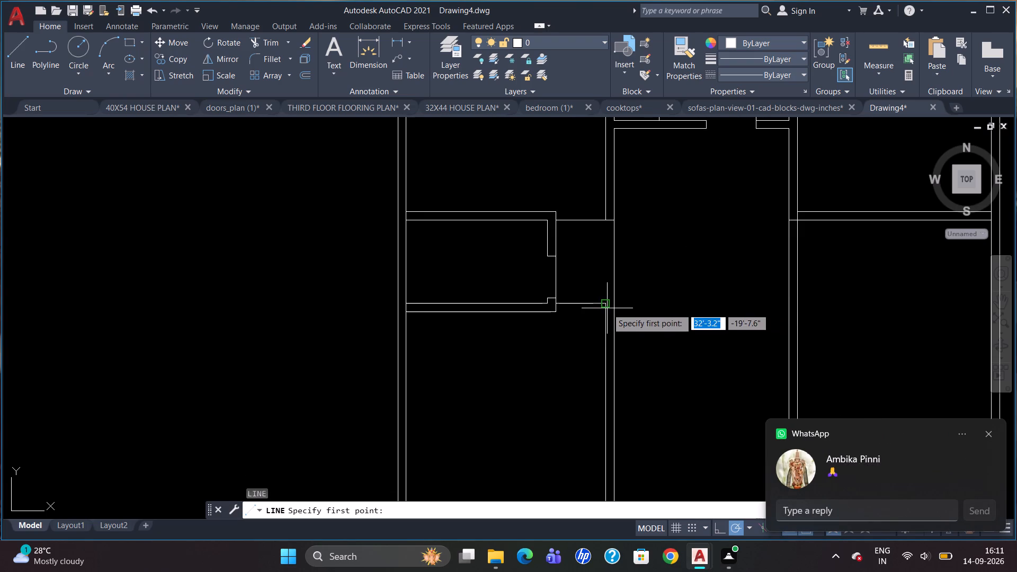
left_click(607, 308)
left_click(615, 306)
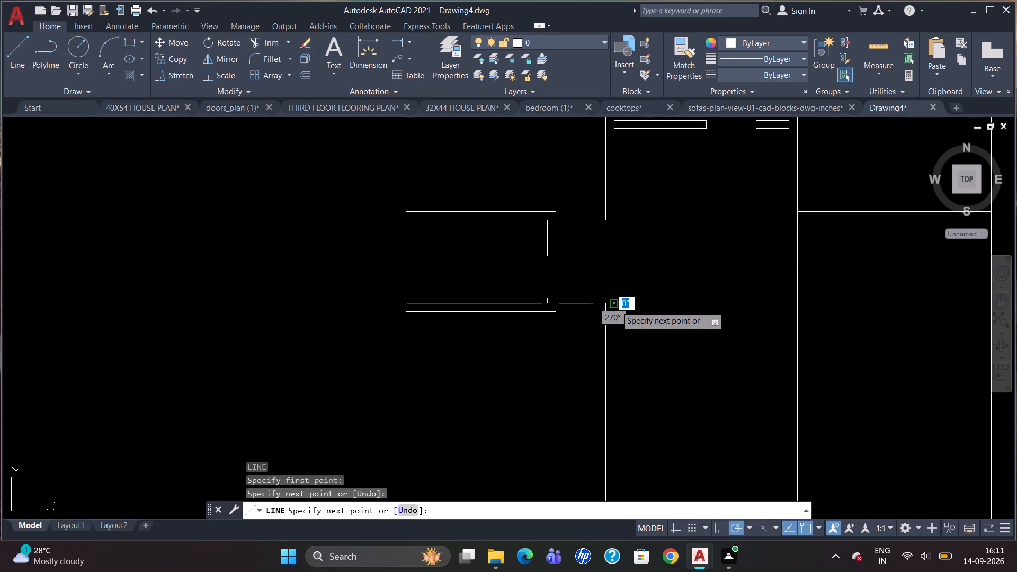
key("Escape")
Trim the long vertical wall's right line across the passage between the upper and lower wall ends.
type("TR")
key("Return")
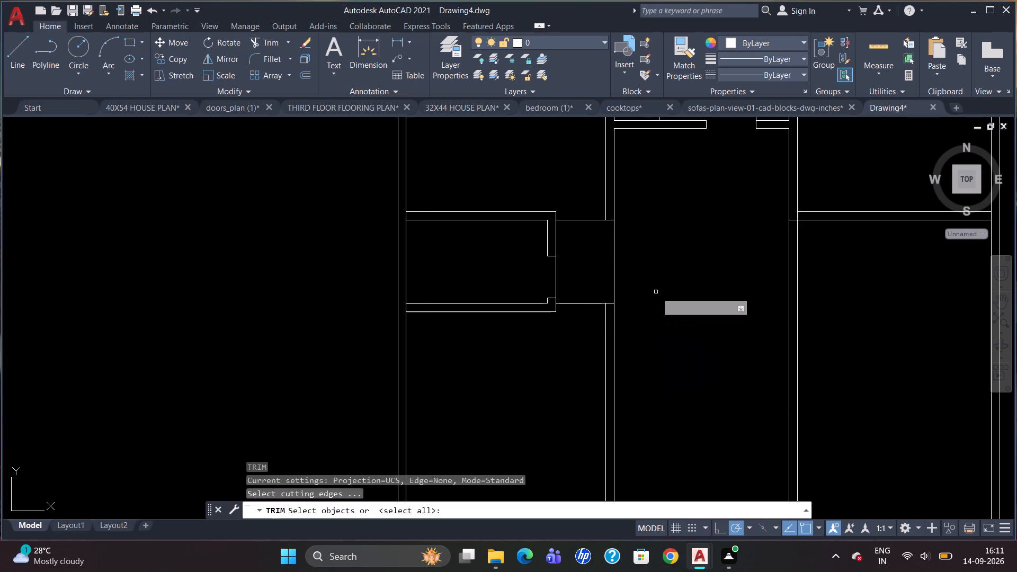
key("Return")
left_click(612, 264)
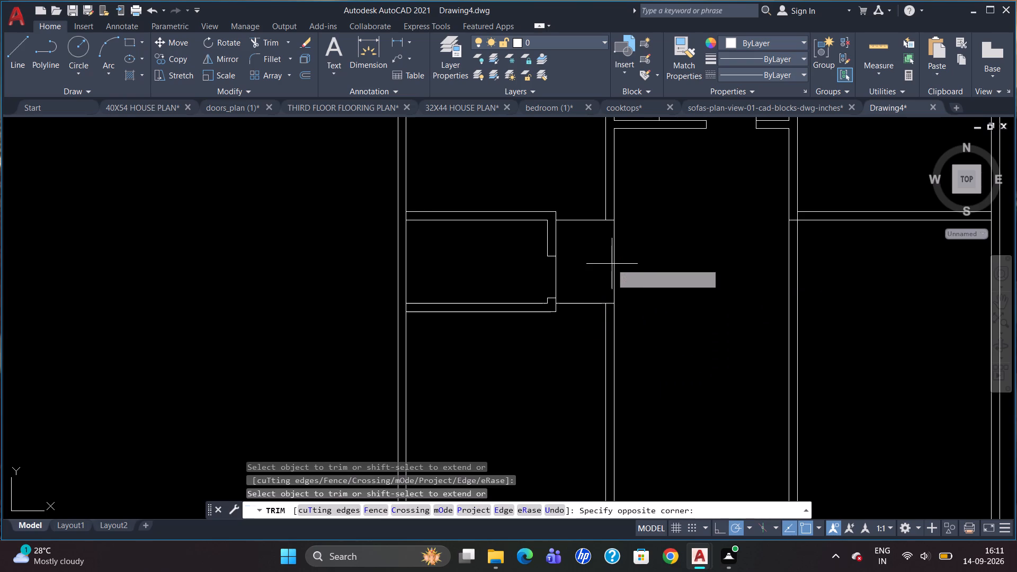
left_click(618, 260)
left_click(614, 261)
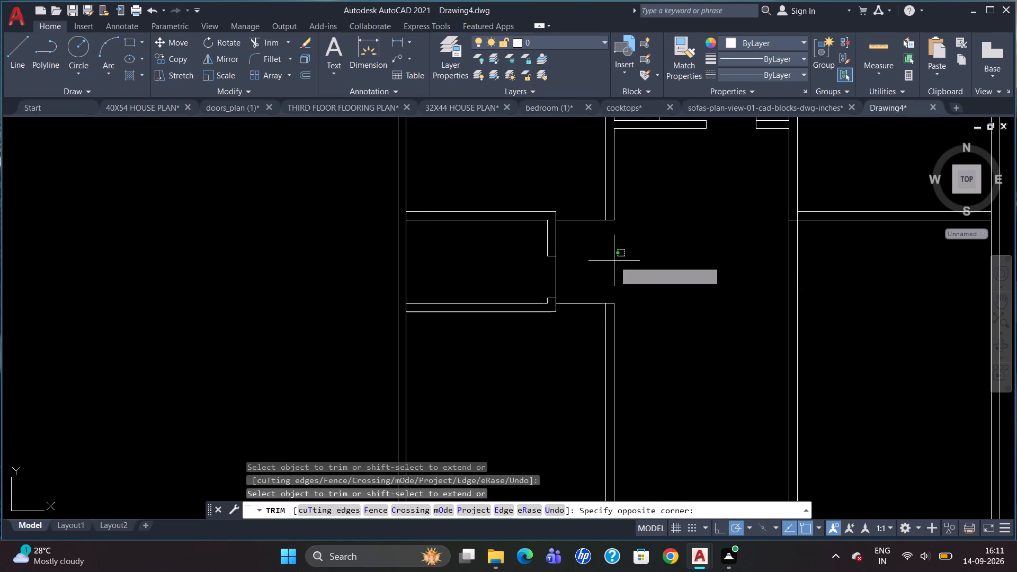
left_click(614, 261)
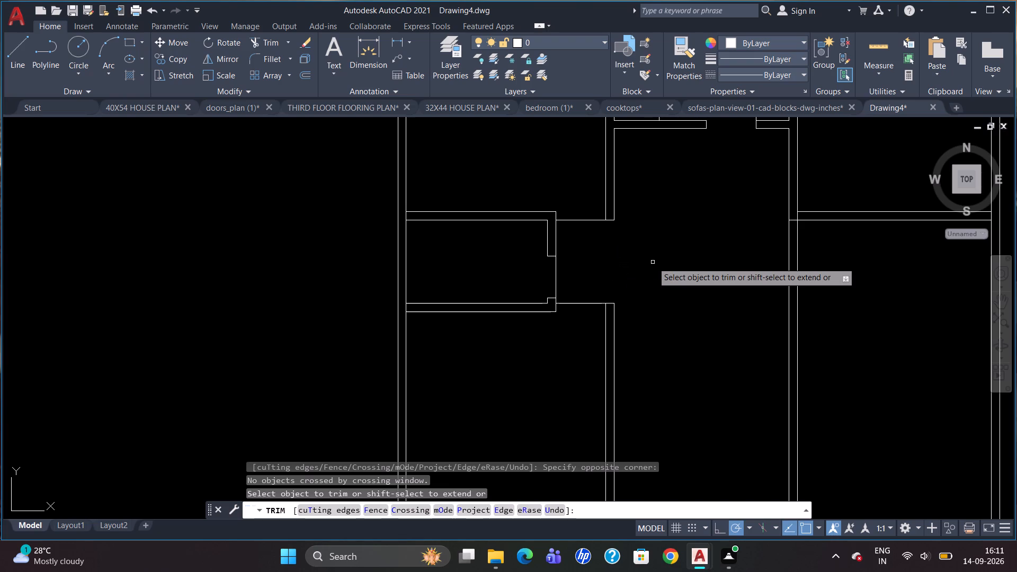
Trim the left exterior wall's inner line where the small room's upper and lower partitions meet it.
scroll(720, 215, "down", 1)
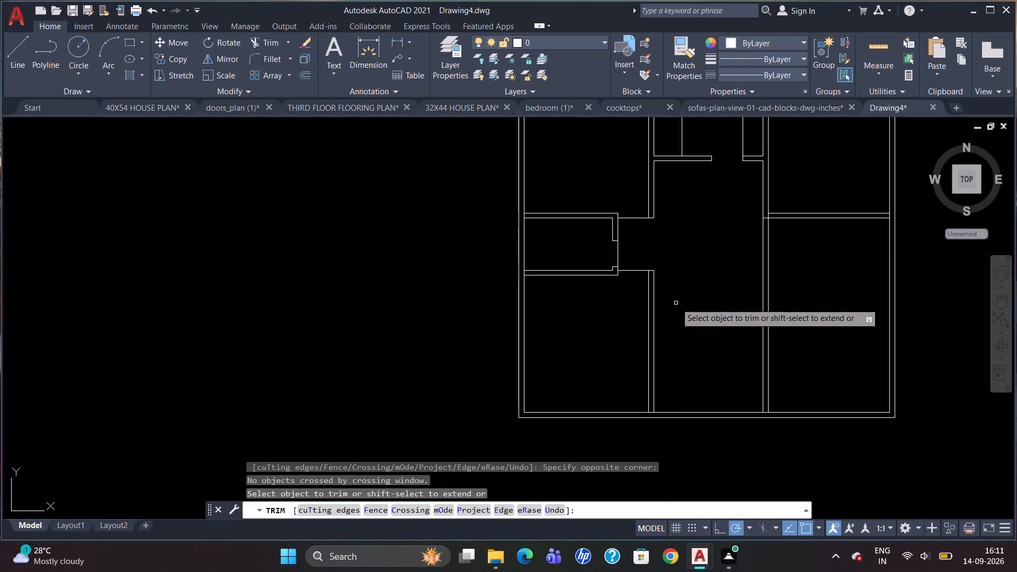
scroll(519, 228, "up", 2)
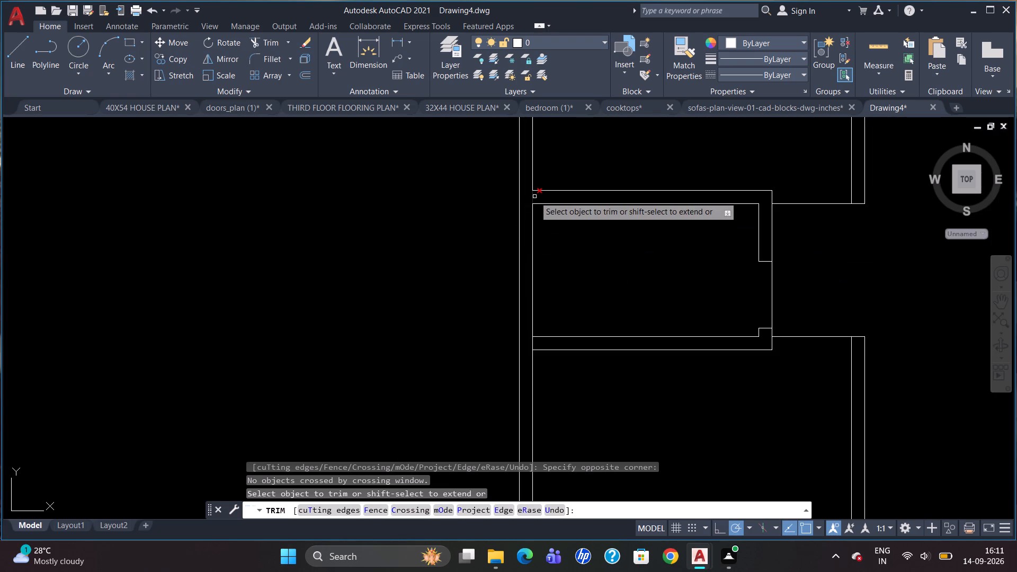
left_click(534, 196)
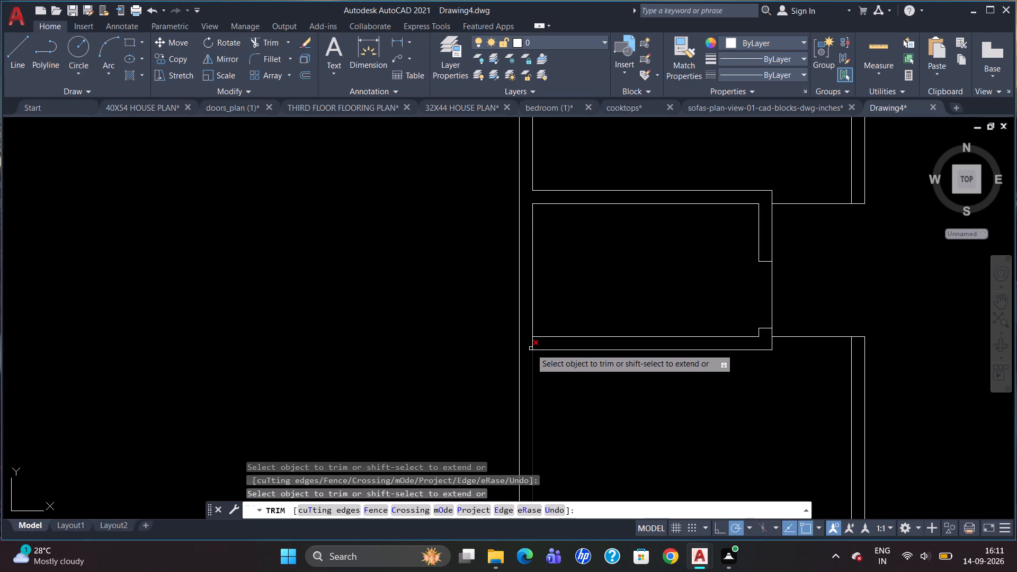
left_click(531, 347)
Trim the right exterior wall's inner line where the right bay's horizontal partition meets it.
scroll(565, 316, "down", 1)
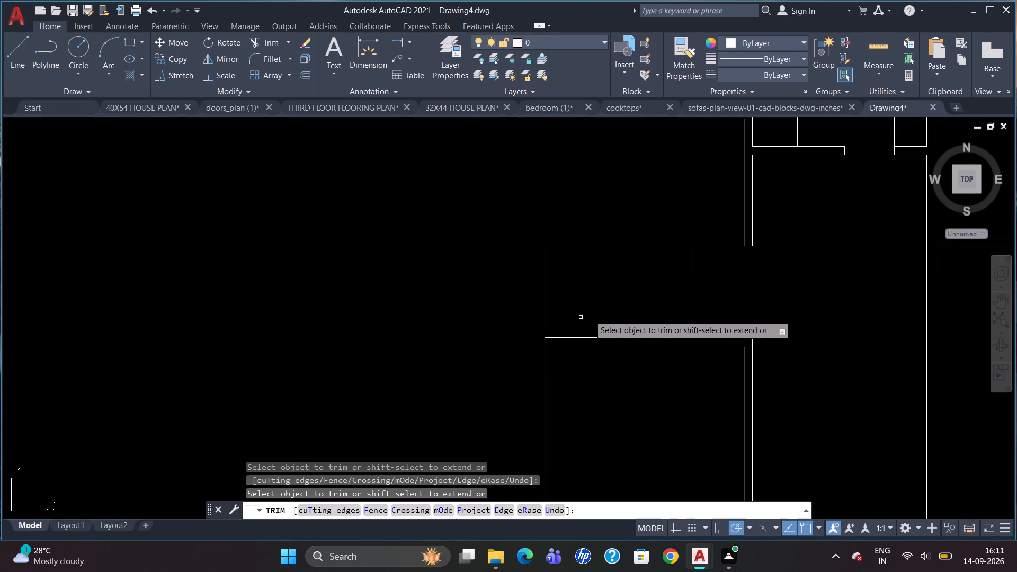
scroll(680, 310, "down", 2)
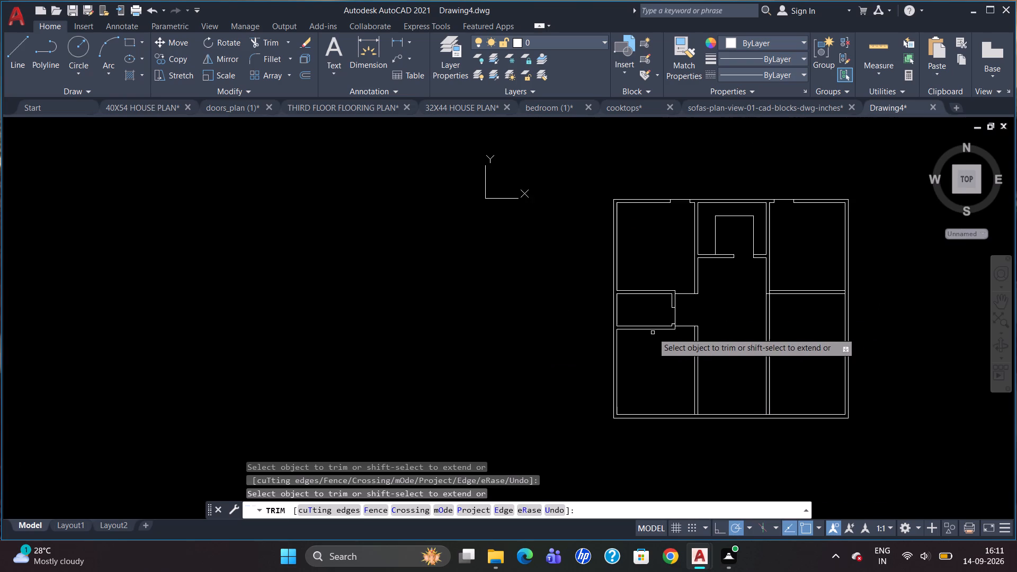
scroll(790, 337, "up", 2)
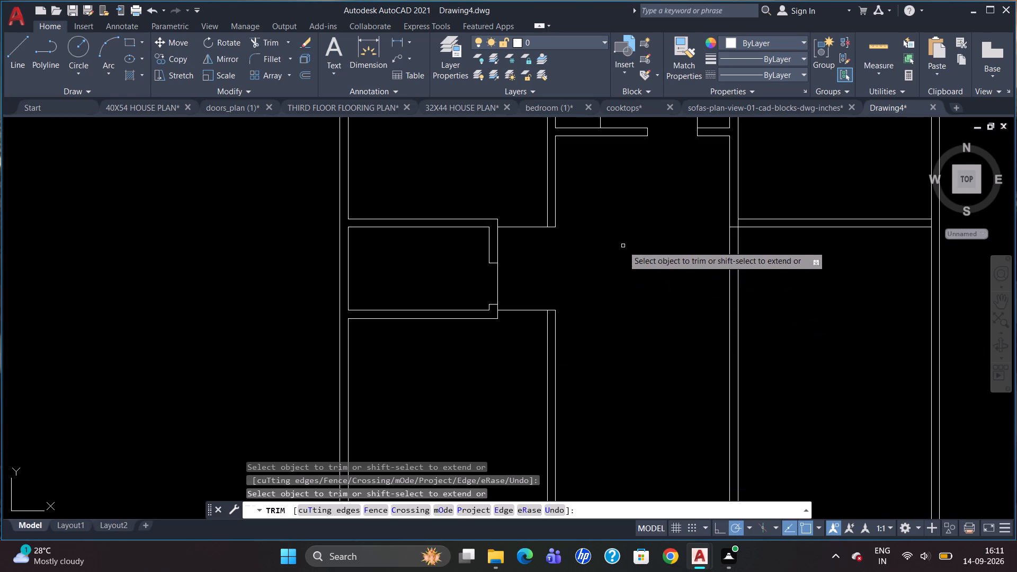
scroll(622, 251, "down", 1)
scroll(857, 235, "up", 3)
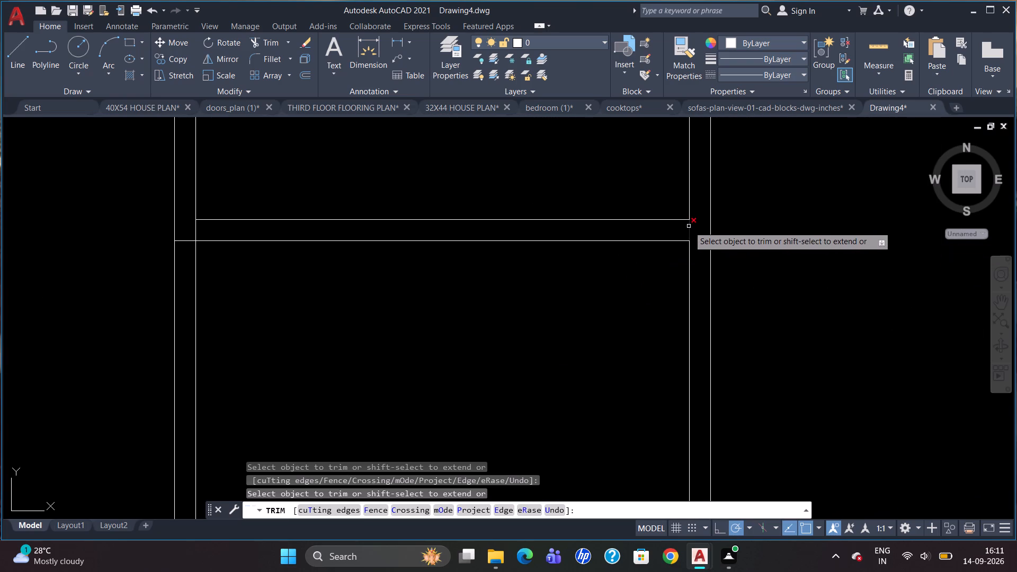
left_click(689, 228)
scroll(697, 273, "down", 3)
scroll(724, 210, "down", 1)
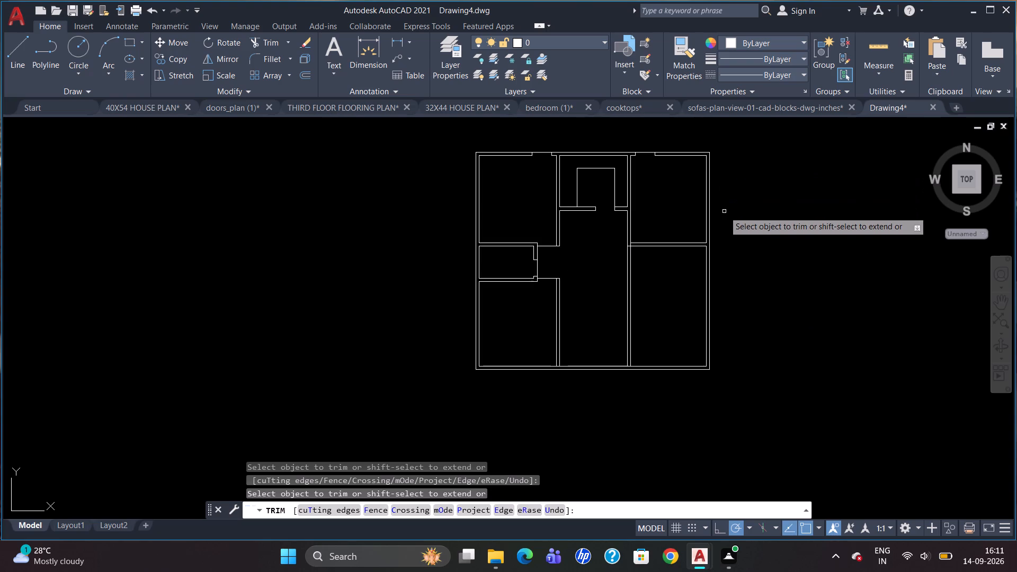
Draw a jamb line across the bottom exterior wall, tracked 9" left of the lower-left room's inner corner at the long vertical partition.
key("Escape")
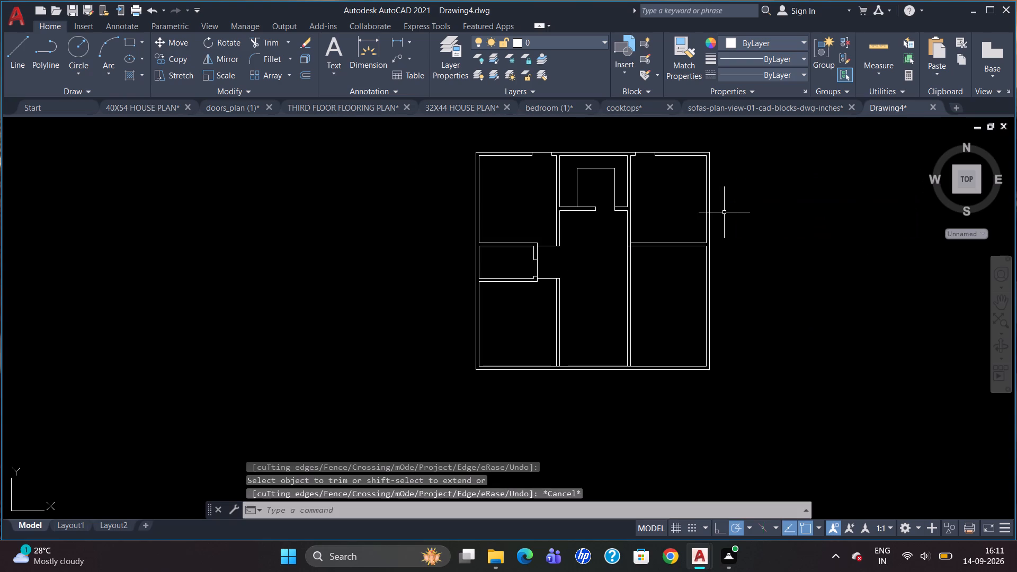
scroll(554, 395, "up", 2)
scroll(532, 352, "up", 1)
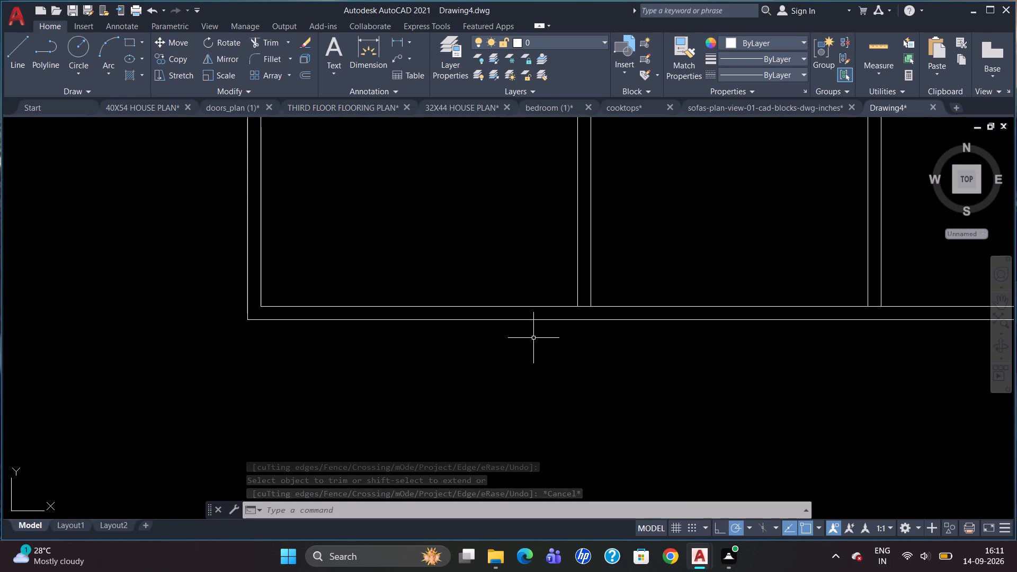
key("l")
key("Return")
type("TK")
key("Return")
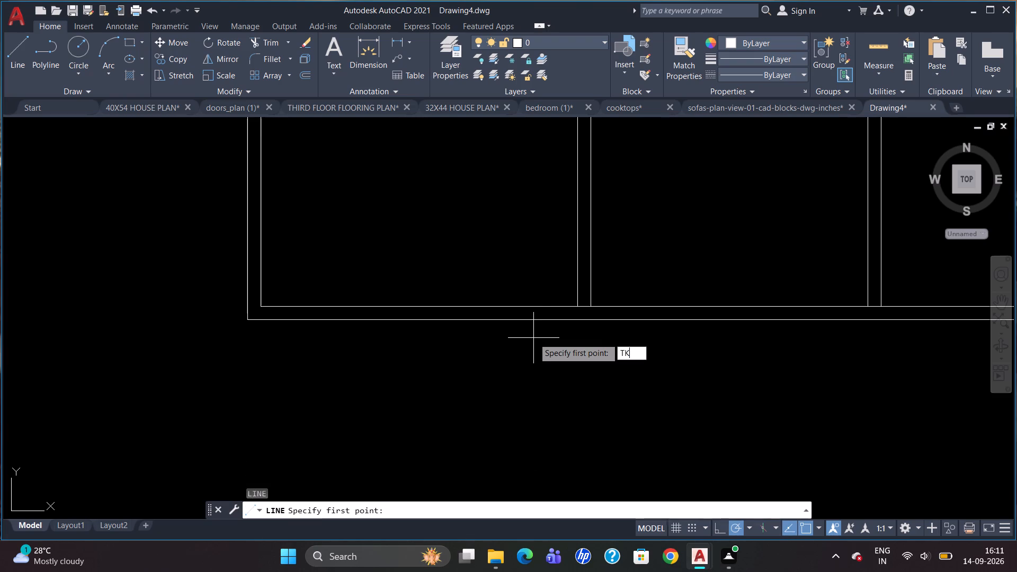
left_click(575, 306)
key("9")
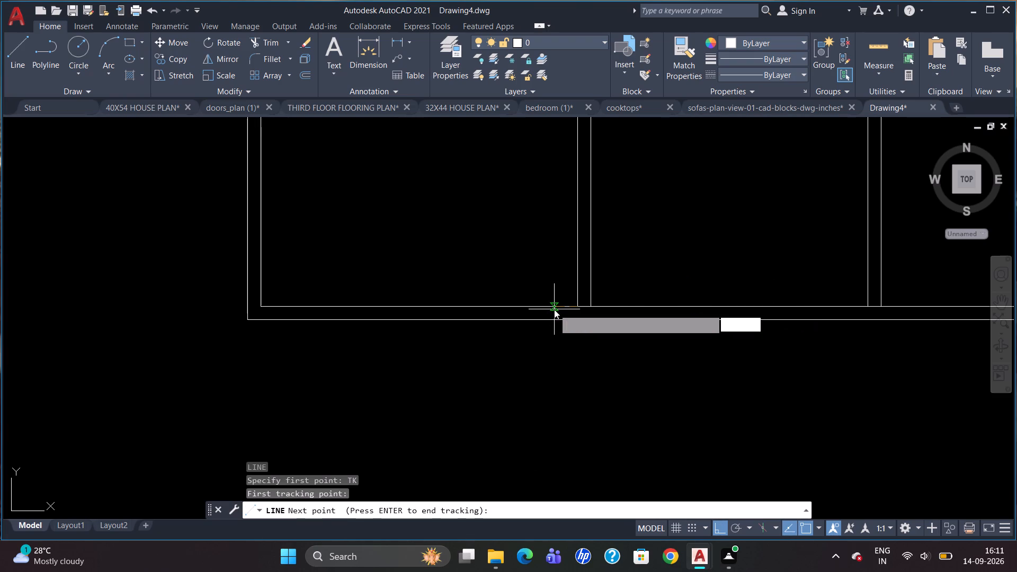
key("Return")
key("Return")
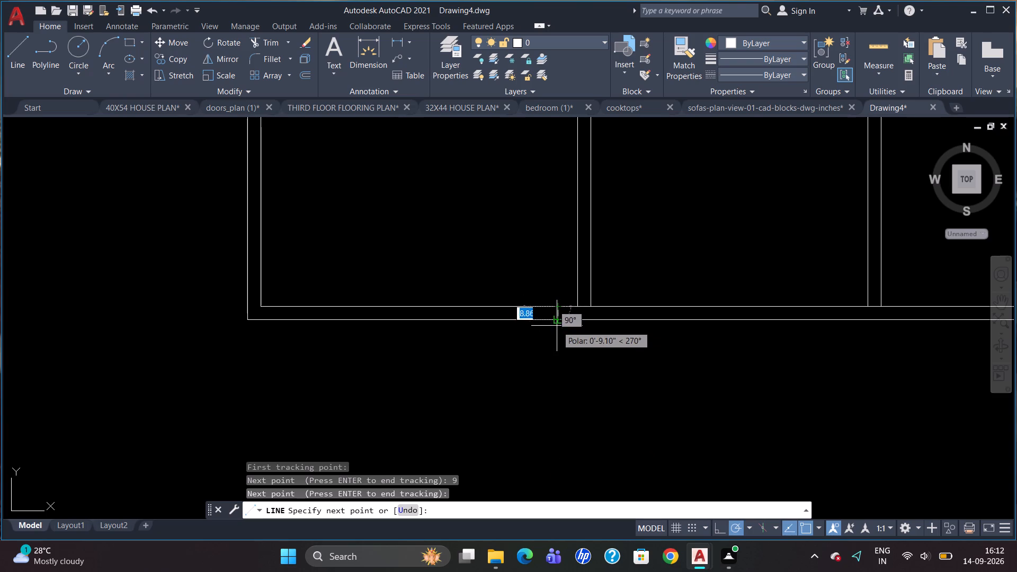
left_click(557, 323)
key("Escape")
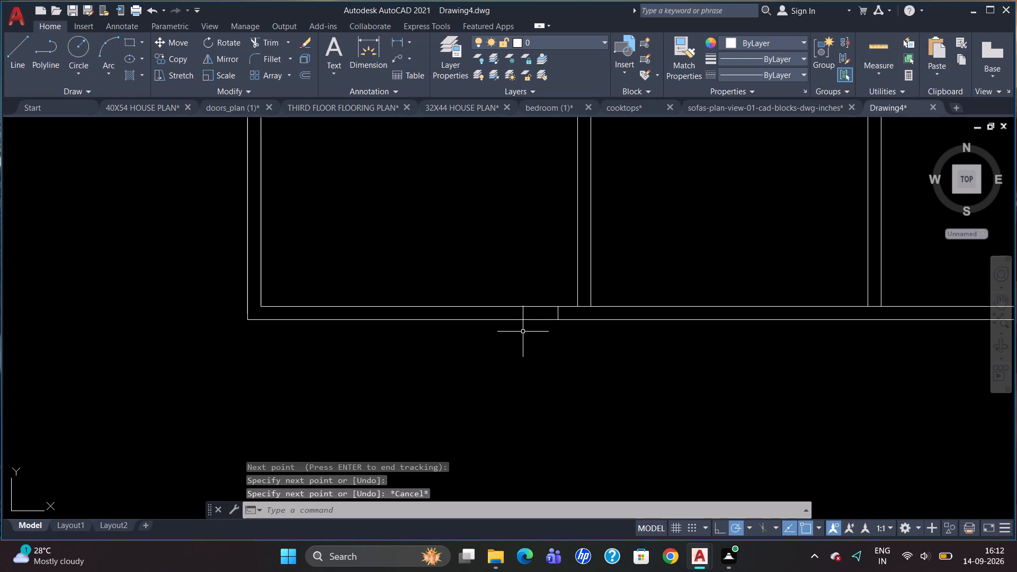
Offset the bottom wall's jamb line 3' to the left to mark the other side of the opening.
key("o")
key("Return")
type("3'")
key("Return")
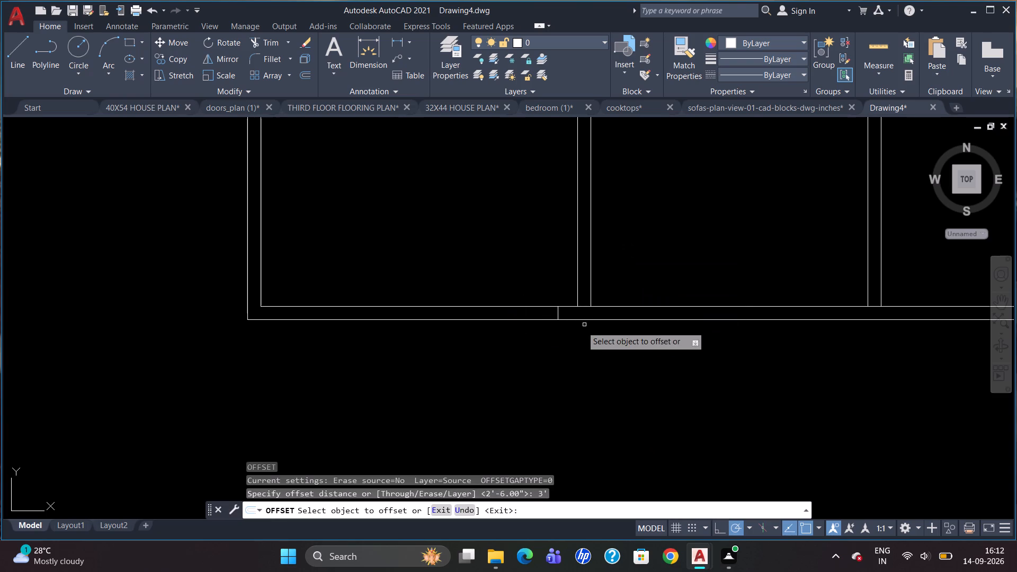
left_click(558, 316)
left_click(515, 321)
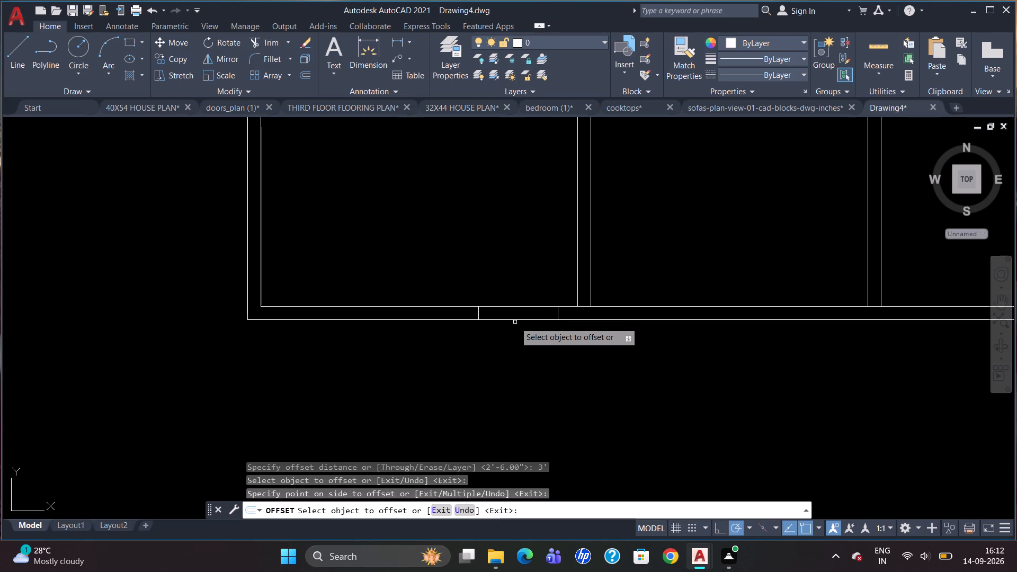
key("Escape")
Trim the bottom wall's inner line between the two jamb lines and across the end of the left vertical partition.
type("TR")
key("Return")
key("Return")
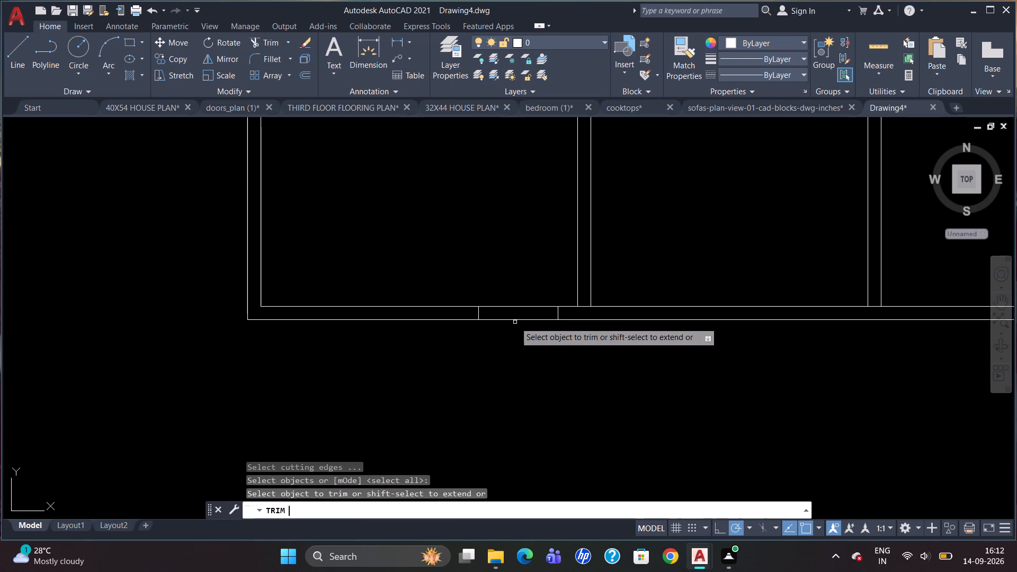
left_click(515, 310)
left_click(520, 303)
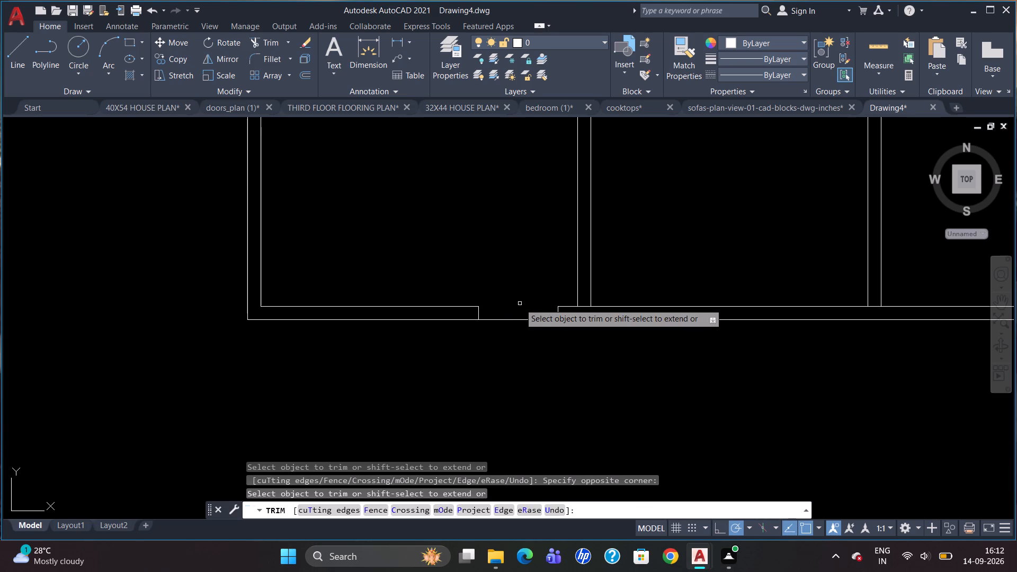
left_click(581, 306)
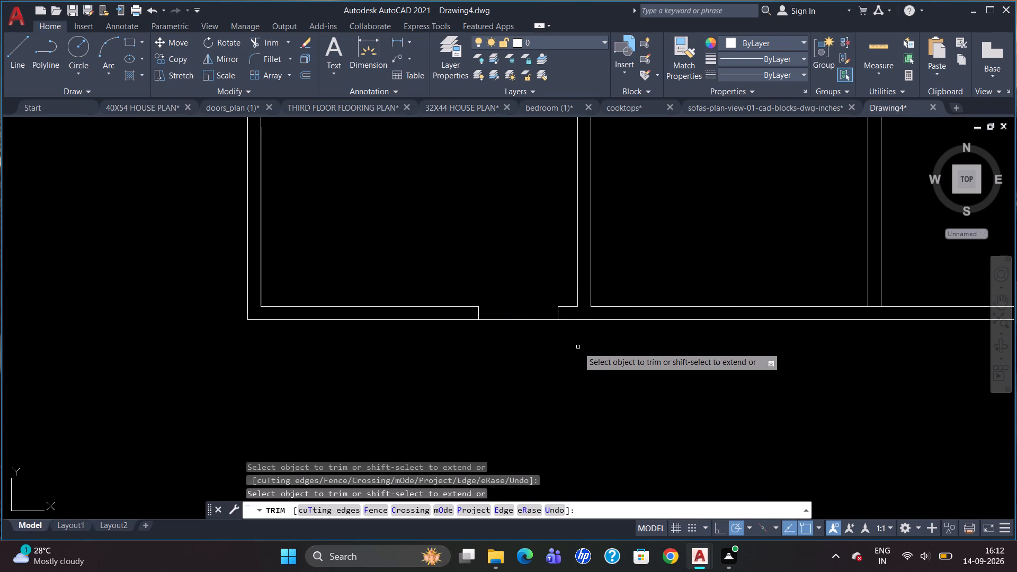
scroll(553, 346, "down", 2)
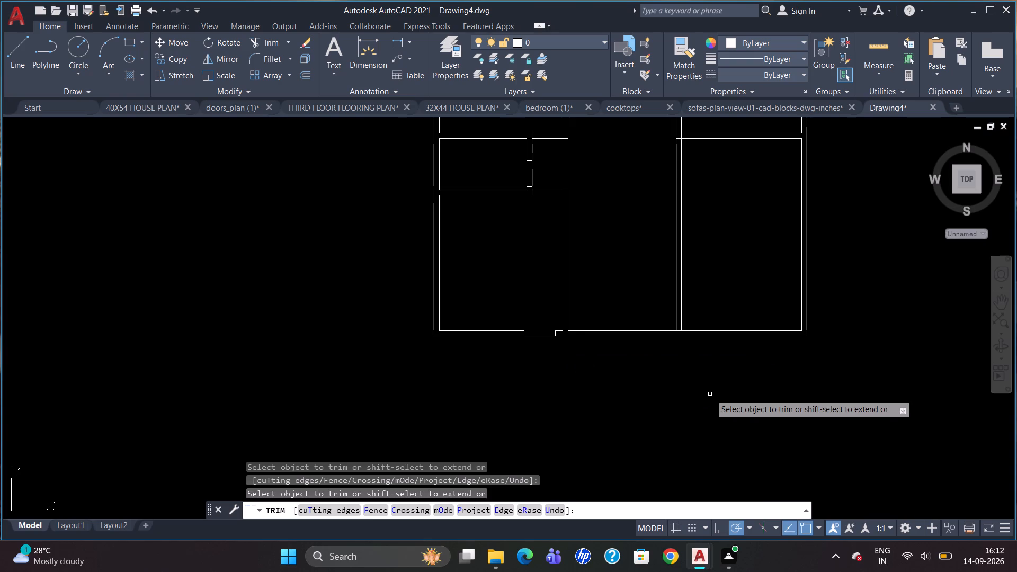
key("Escape")
Draw a vertical line about 11'-7" up from the bottom wall's inner line, tracked 6' right of the middle bay's lower-left corner.
key("l")
key("Return")
type("TK")
key("Return")
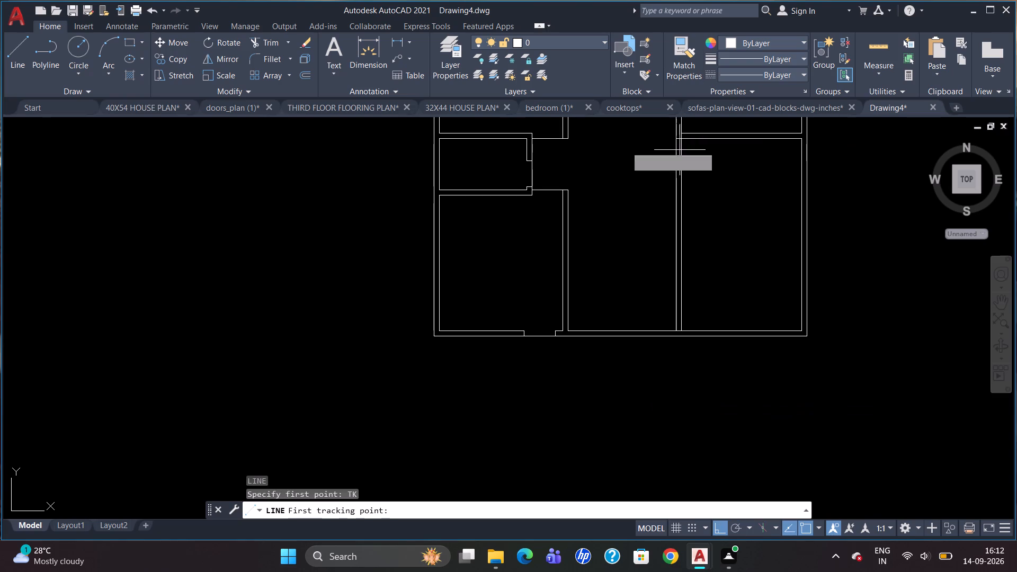
left_click(569, 329)
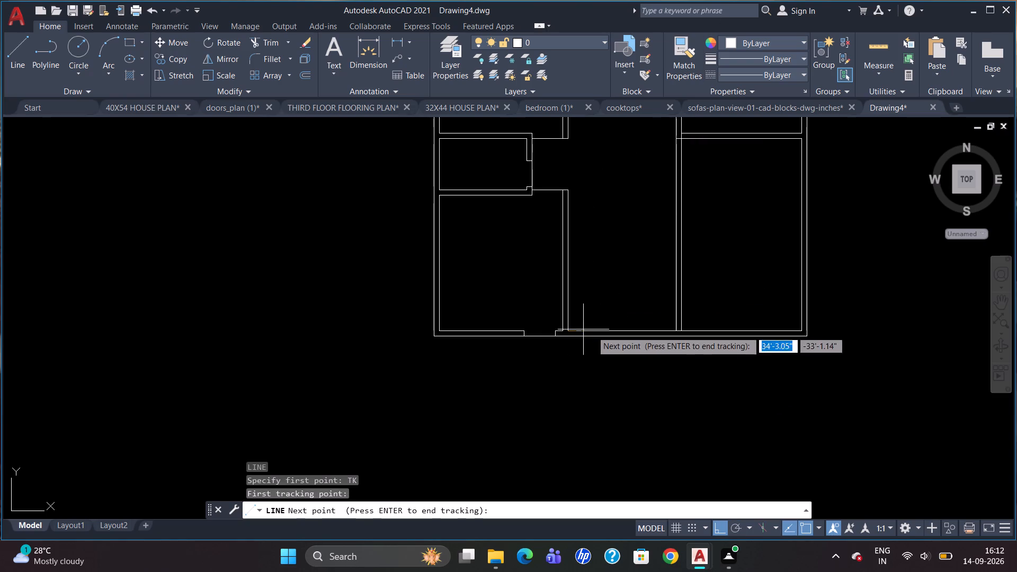
type("6'")
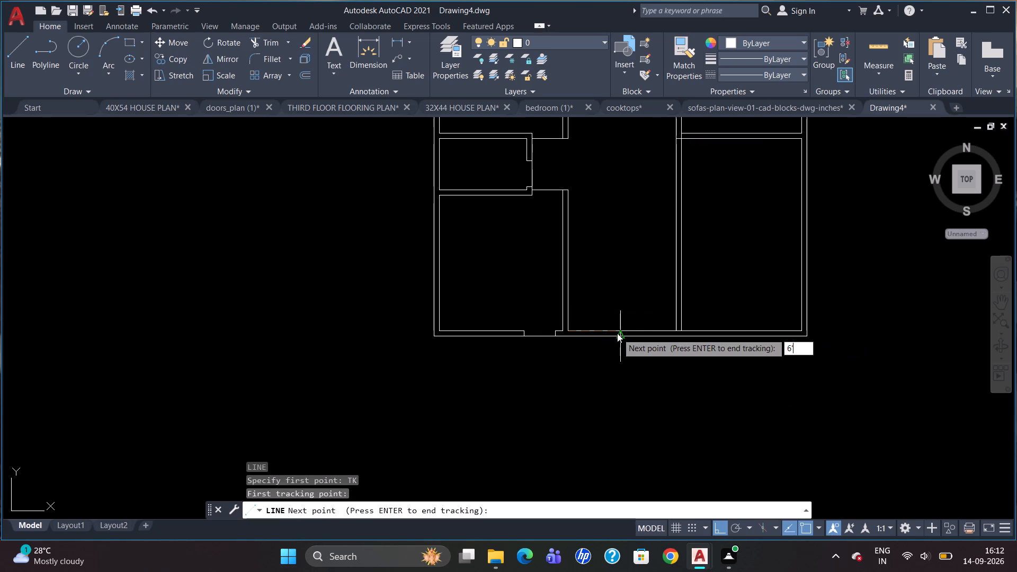
key("Return")
key("Return")
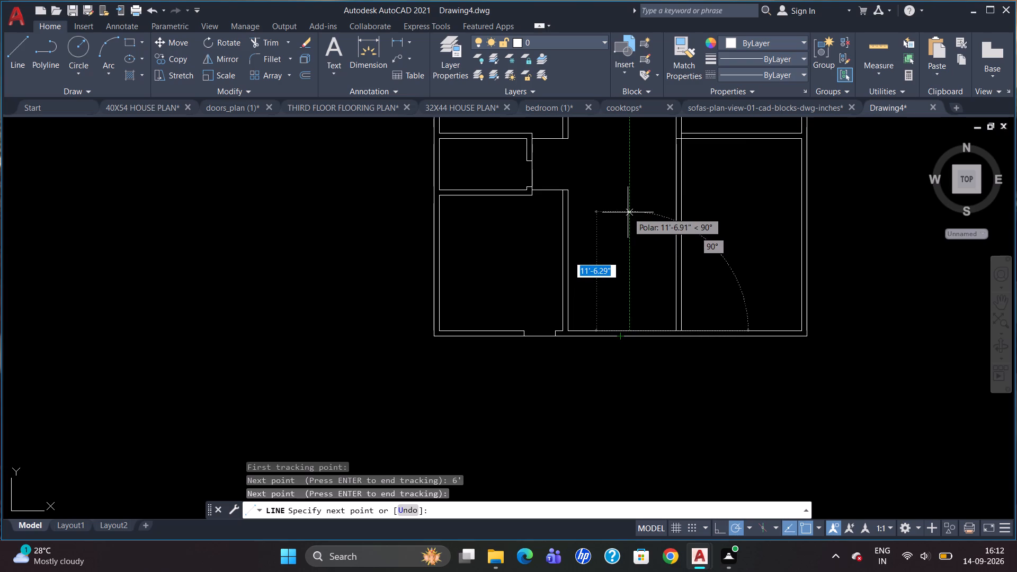
left_click(628, 212)
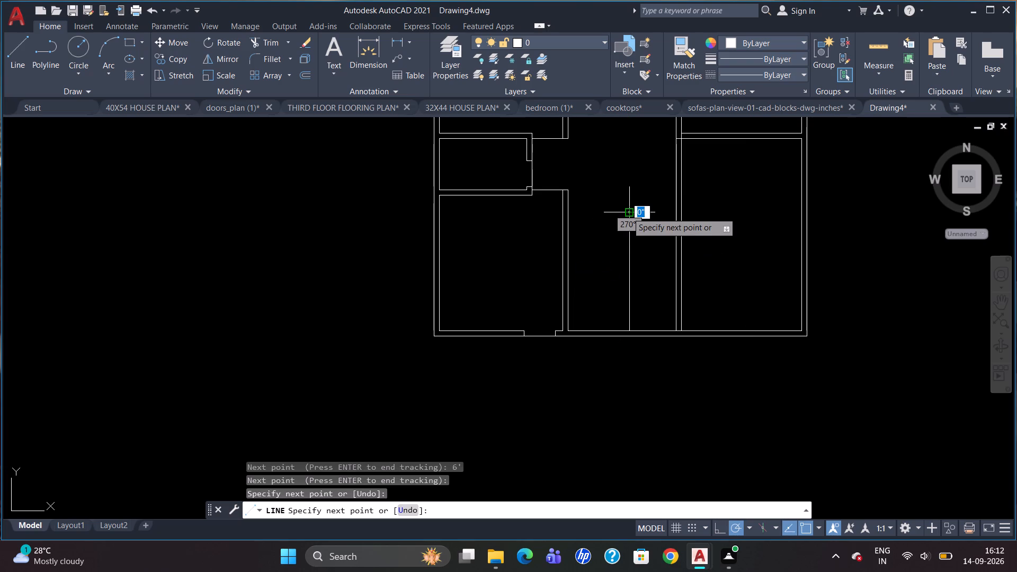
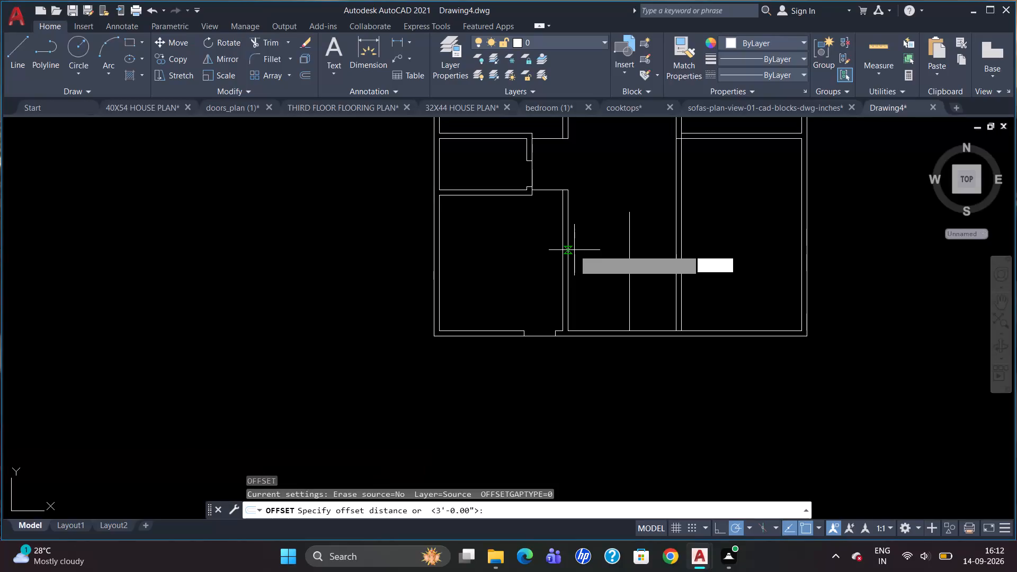
Offset the middle bay's new vertical line 6" to the right, and erase the extra copy made on its left.
key("6")
key("Return")
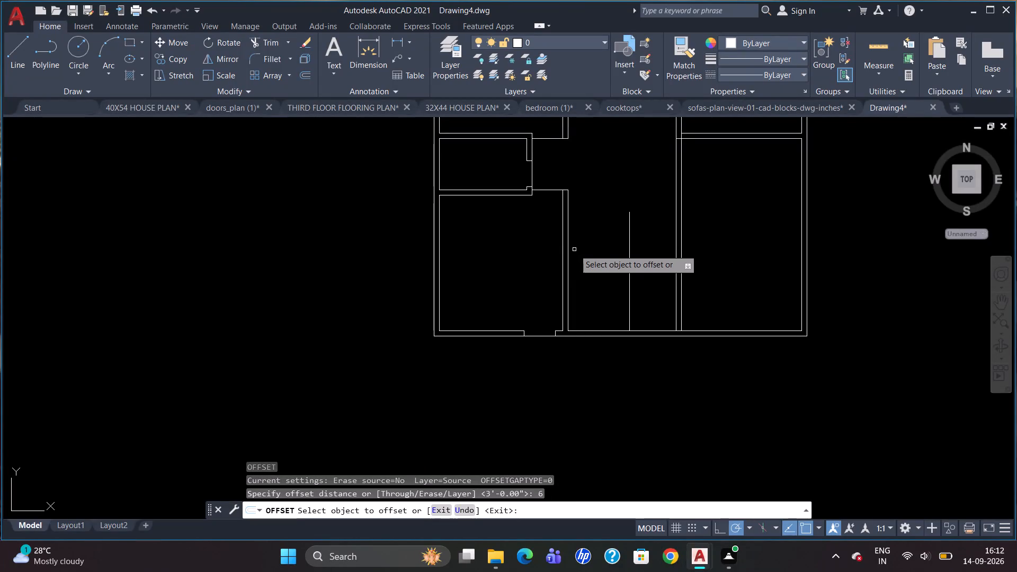
scroll(611, 243, "up", 2)
left_click(660, 268)
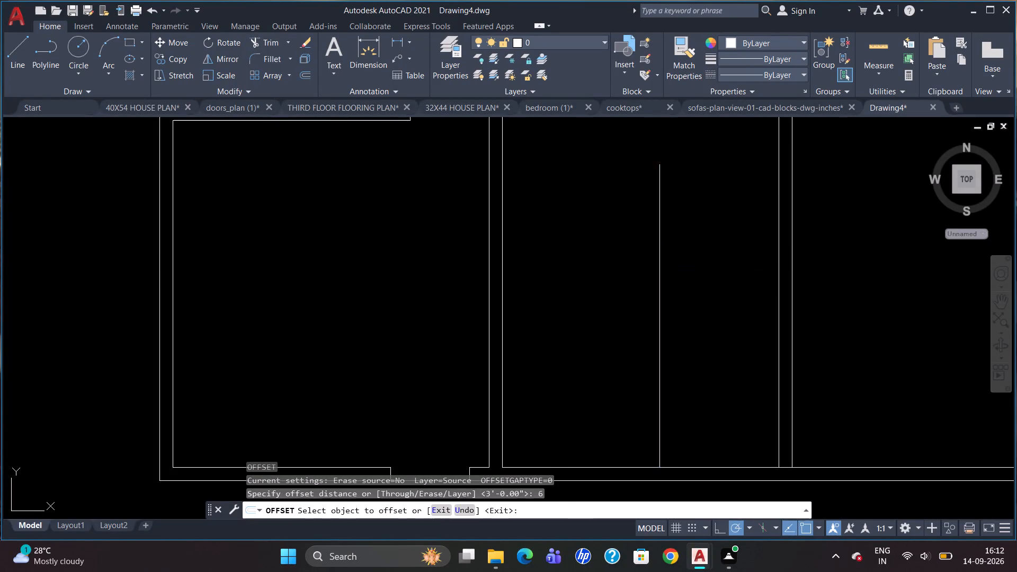
left_click(665, 269)
left_click(659, 274)
left_click(681, 276)
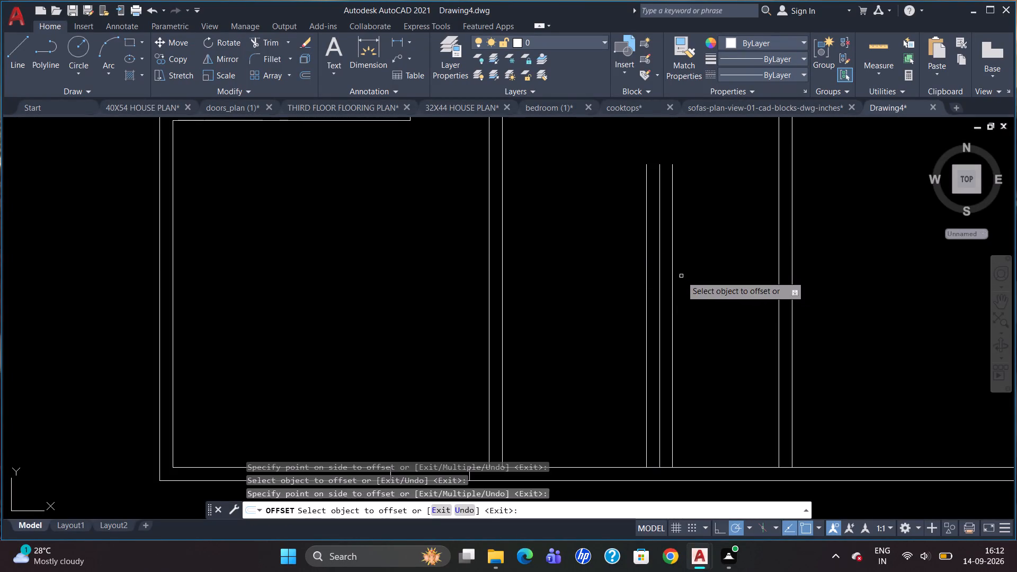
key("Escape")
left_click(646, 290)
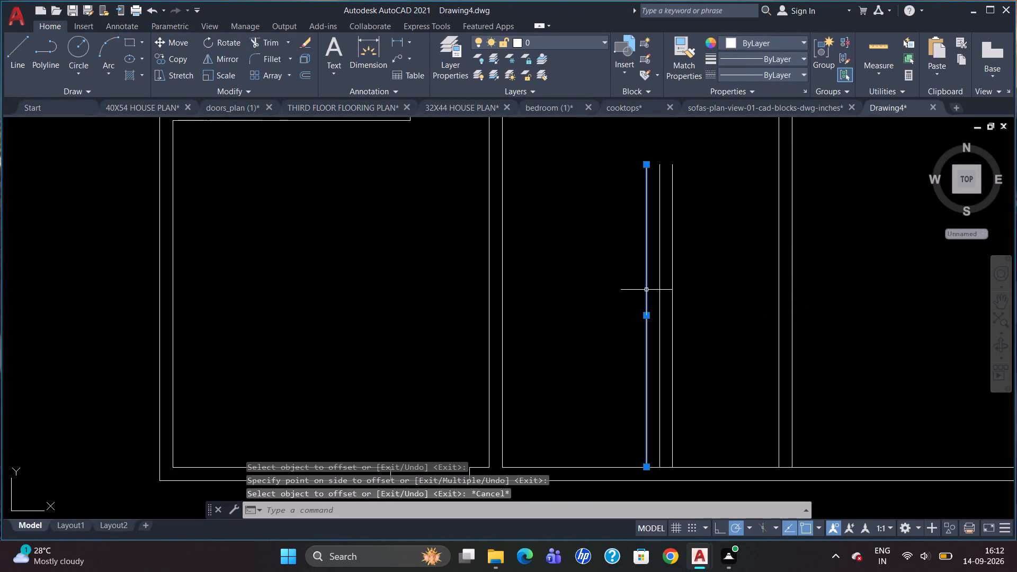
key("Delete")
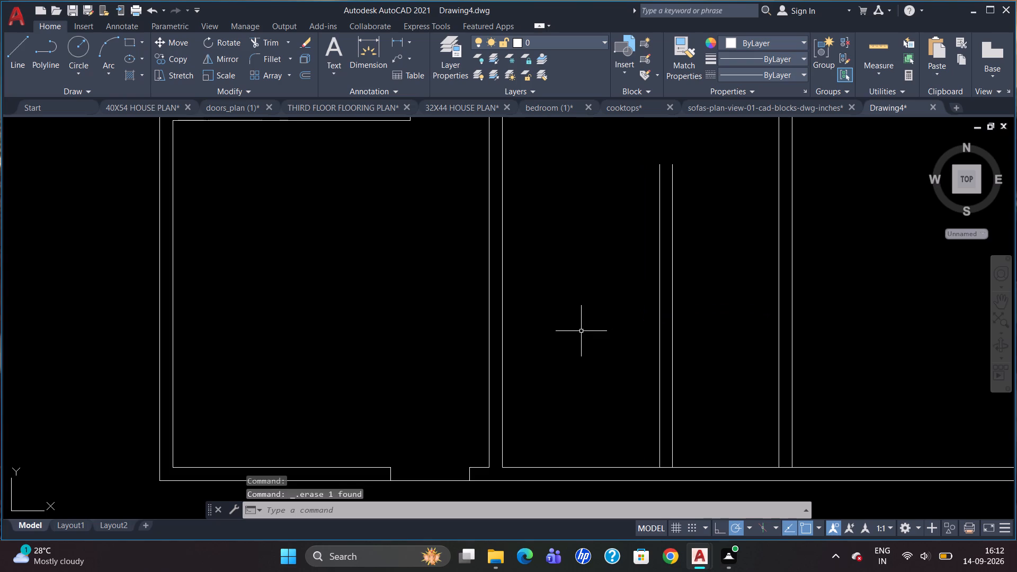
Draw a horizontal line from the top of the new wall's right line to the right face of the left long partition.
key("l")
key("Return")
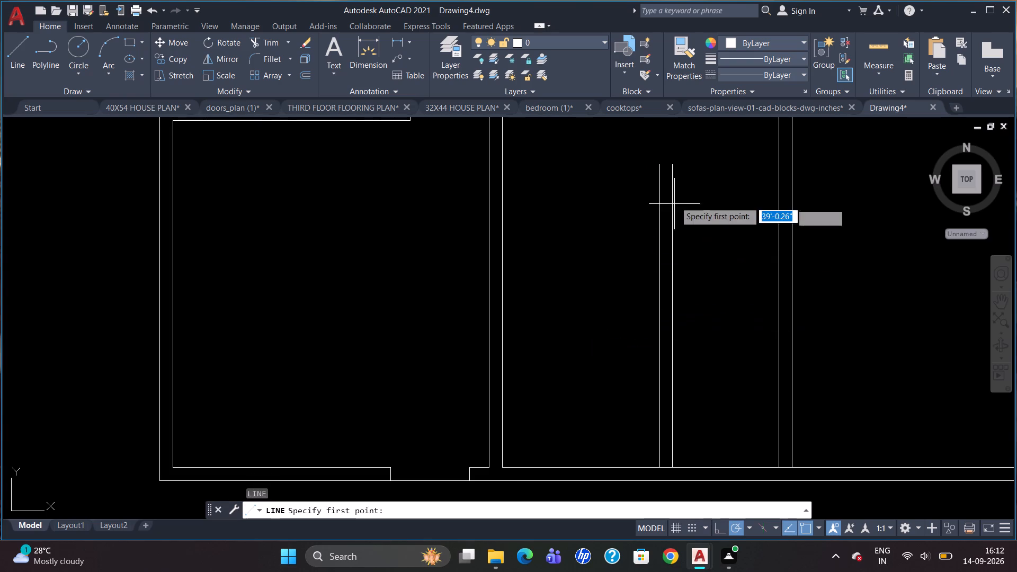
left_click(673, 163)
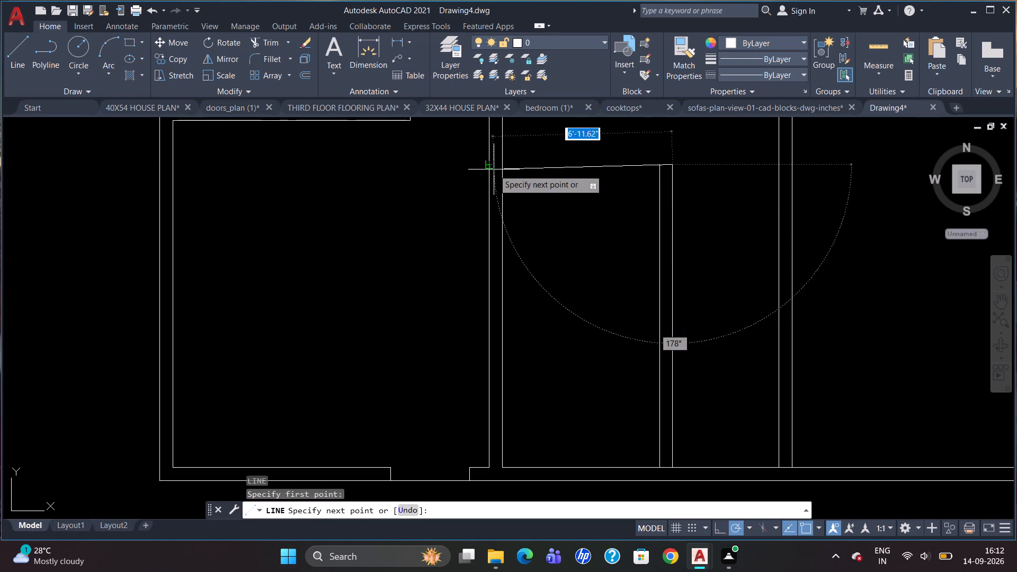
left_click(501, 164)
key("Escape")
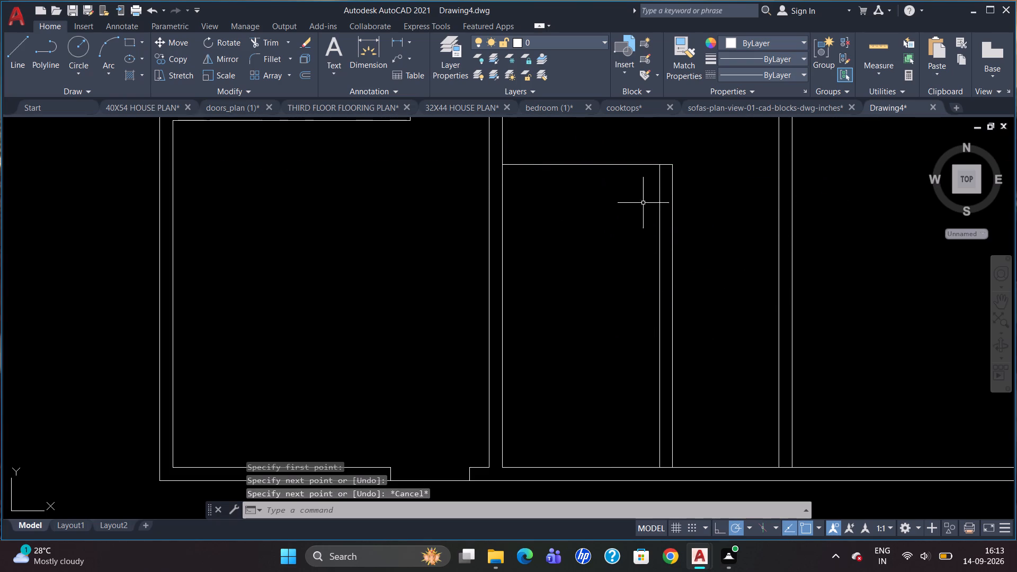
Extend both lines of the new middle-bay wall and both lines of the right long partition to the bottom wall's outer line.
scroll(637, 166, "down", 1)
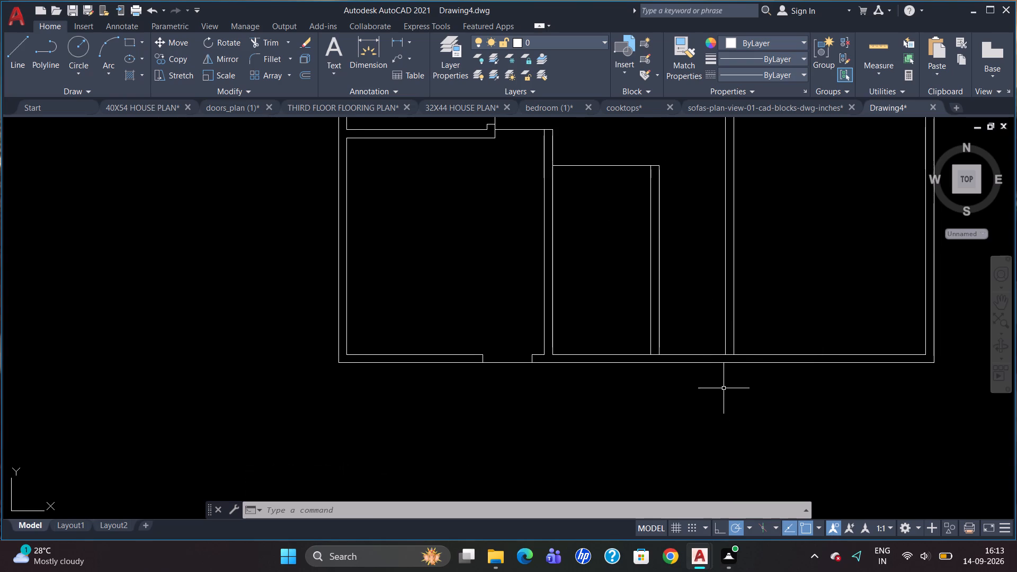
scroll(723, 389, "up", 1)
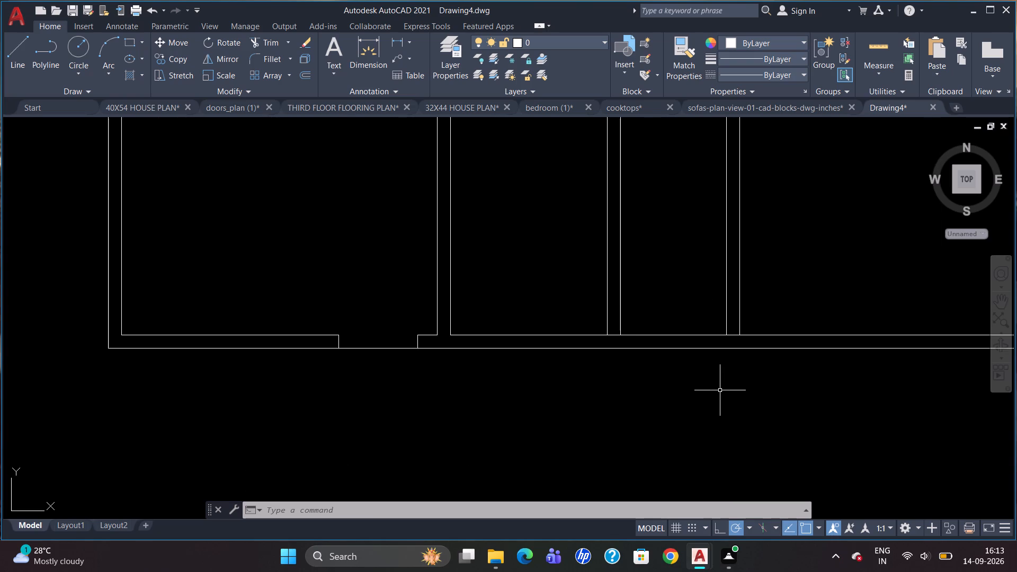
type("EC")
key("BackSpace")
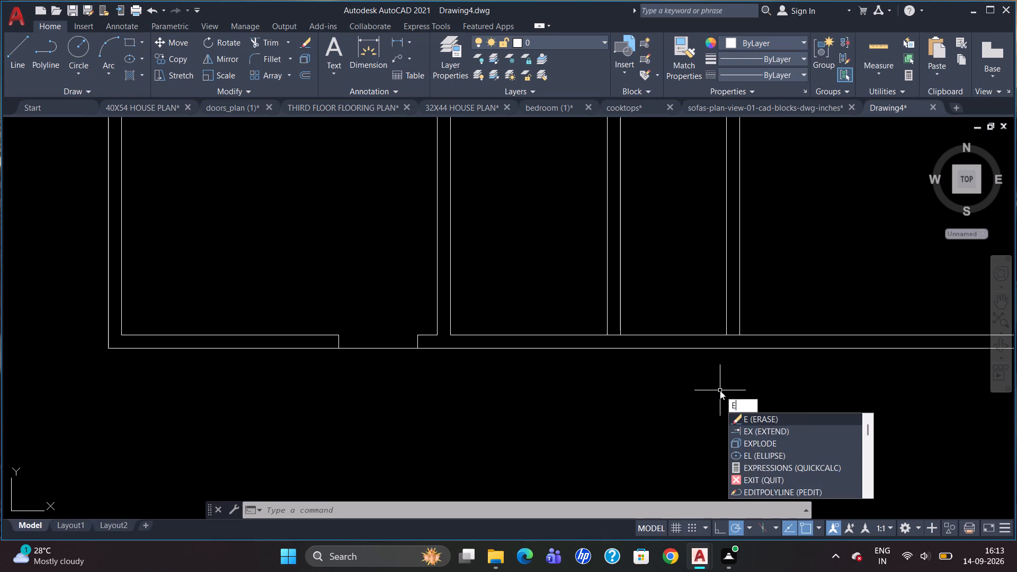
key("x")
key("Return")
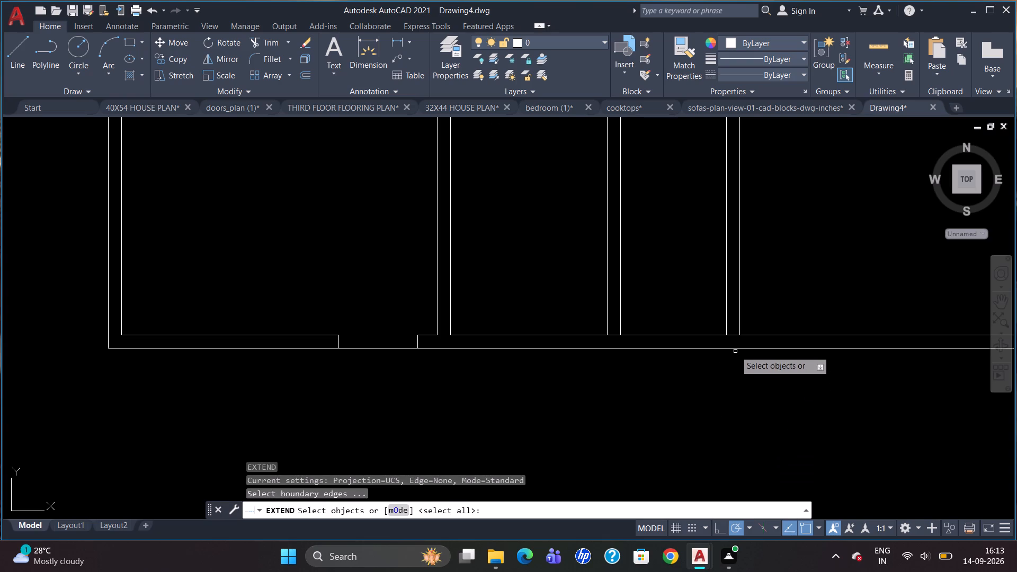
left_click(735, 347)
key("Return")
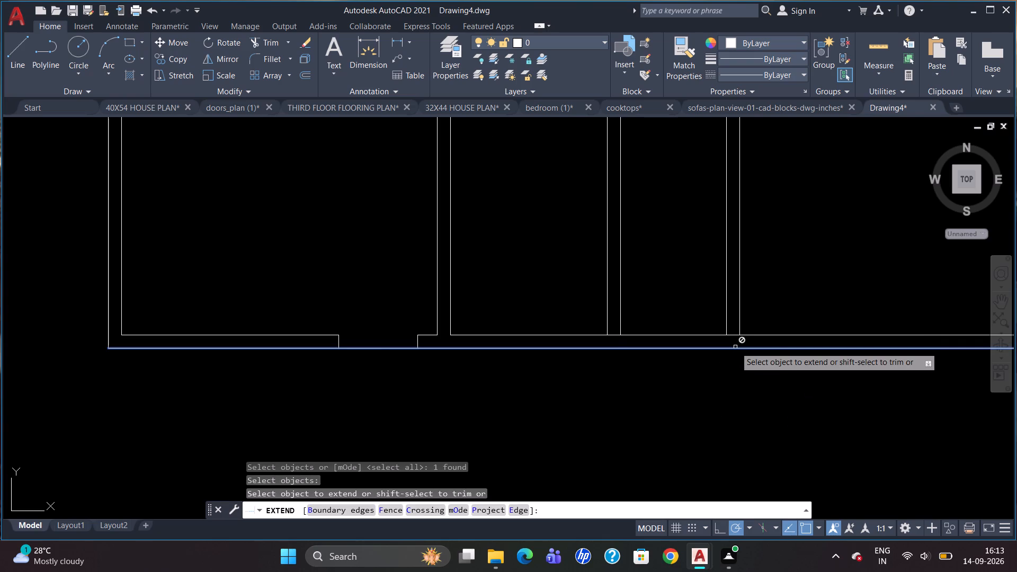
left_click(609, 309)
left_click(619, 317)
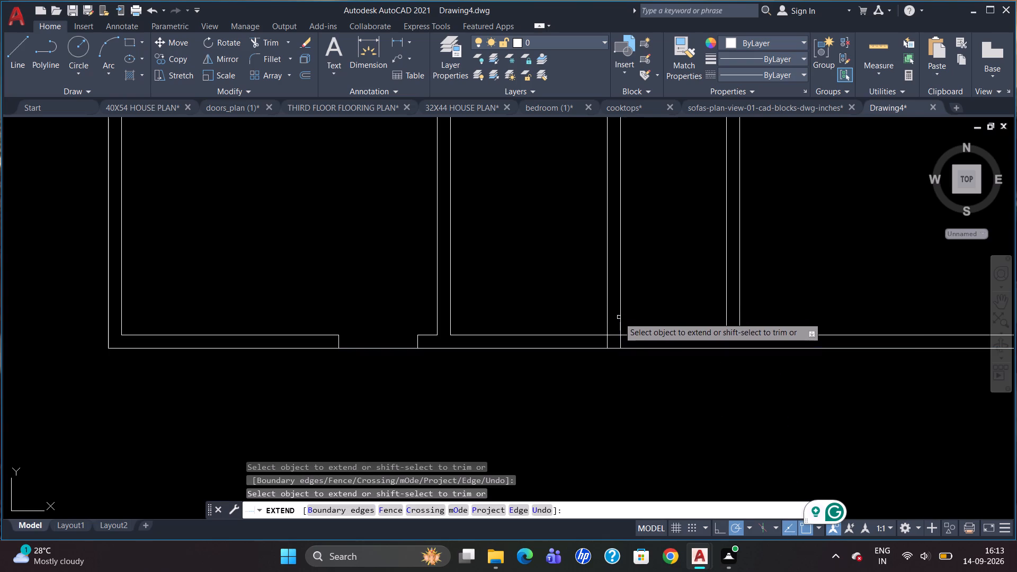
left_click(742, 313)
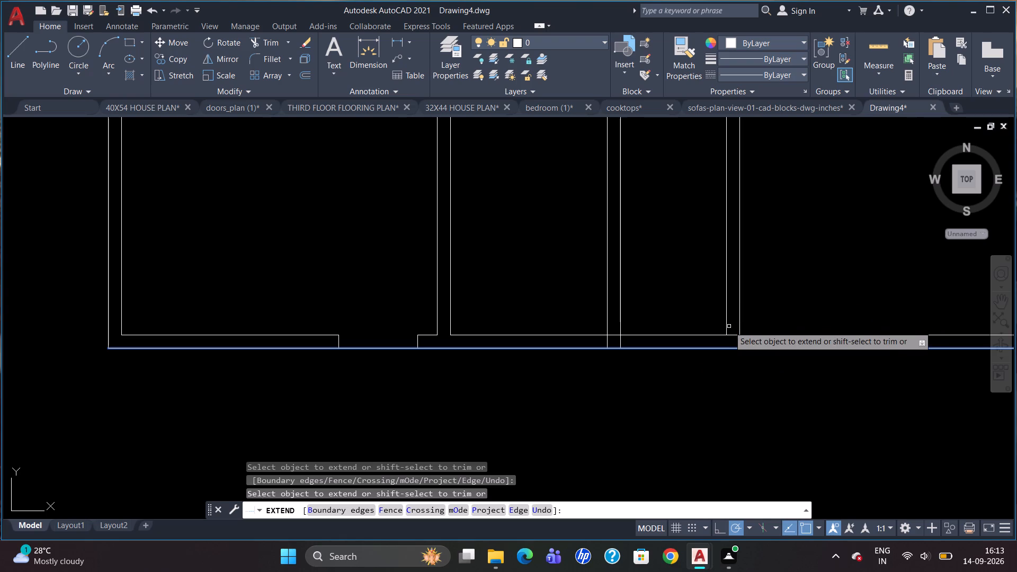
left_click(725, 327)
key("Escape")
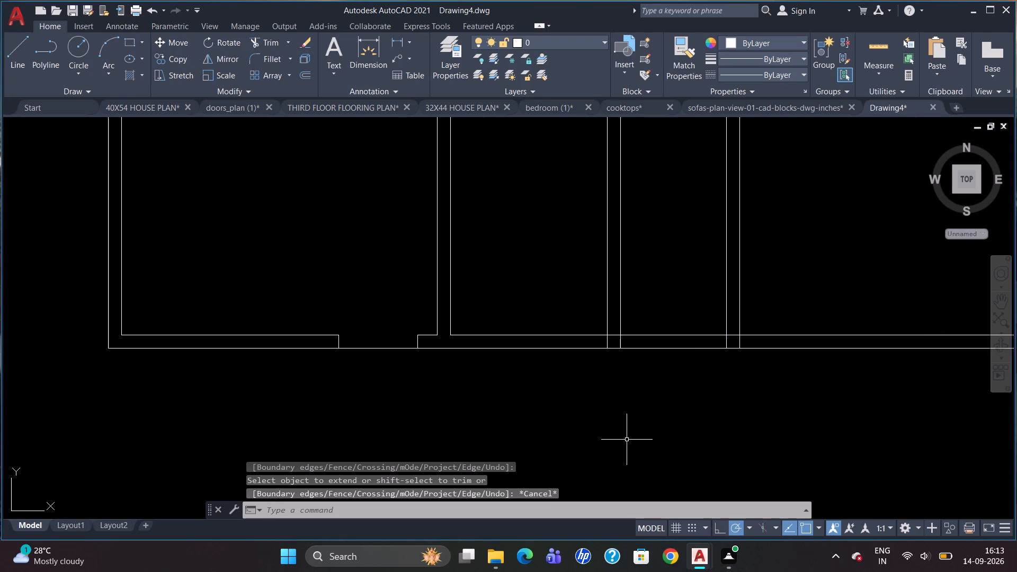
Trim the bottom wall's inner line between the new wall and right partition, and clear the leftover segments at both wall junctions.
type("TR")
key("Return")
key("Return")
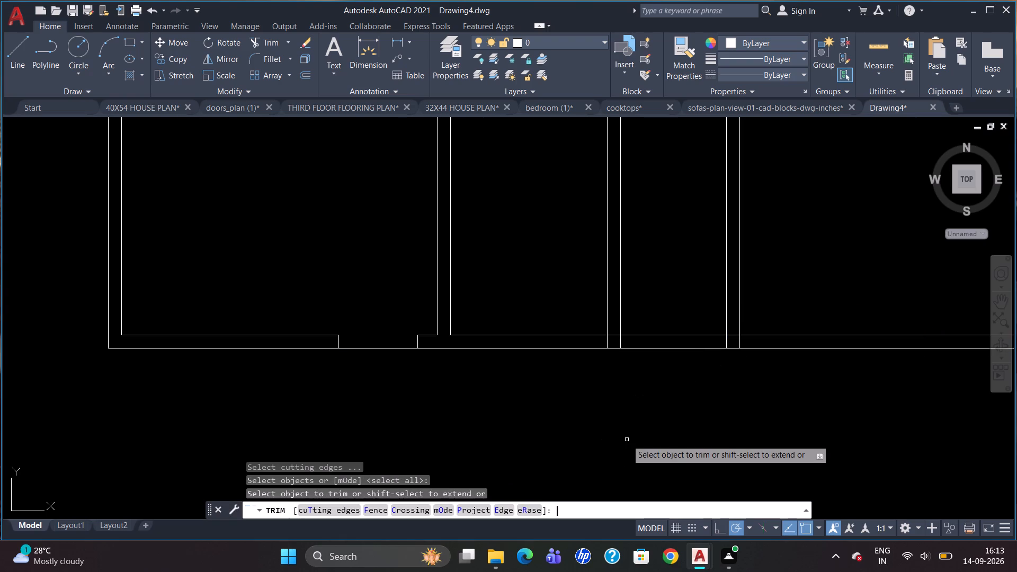
left_click(666, 337)
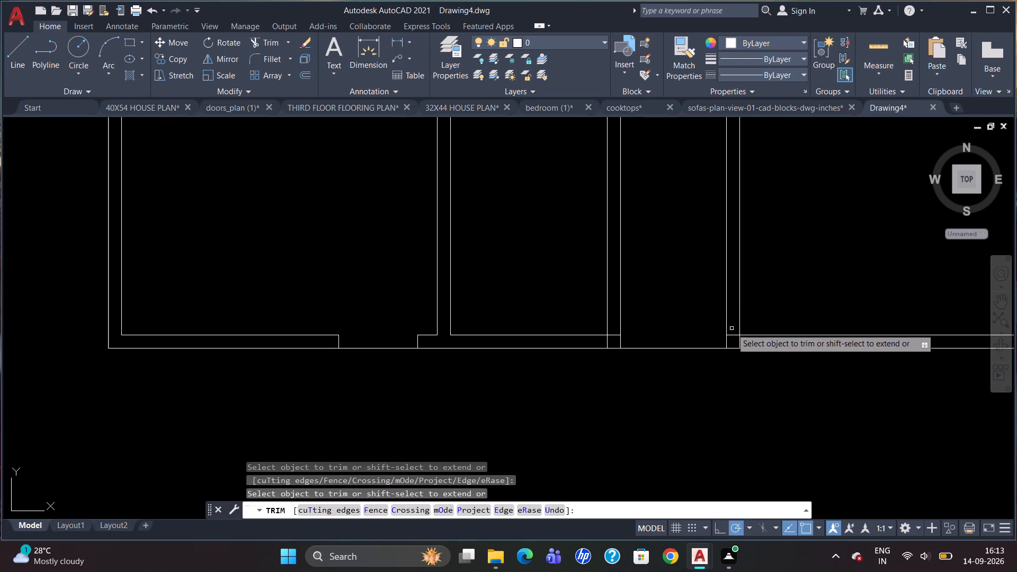
left_click(731, 335)
left_click(738, 341)
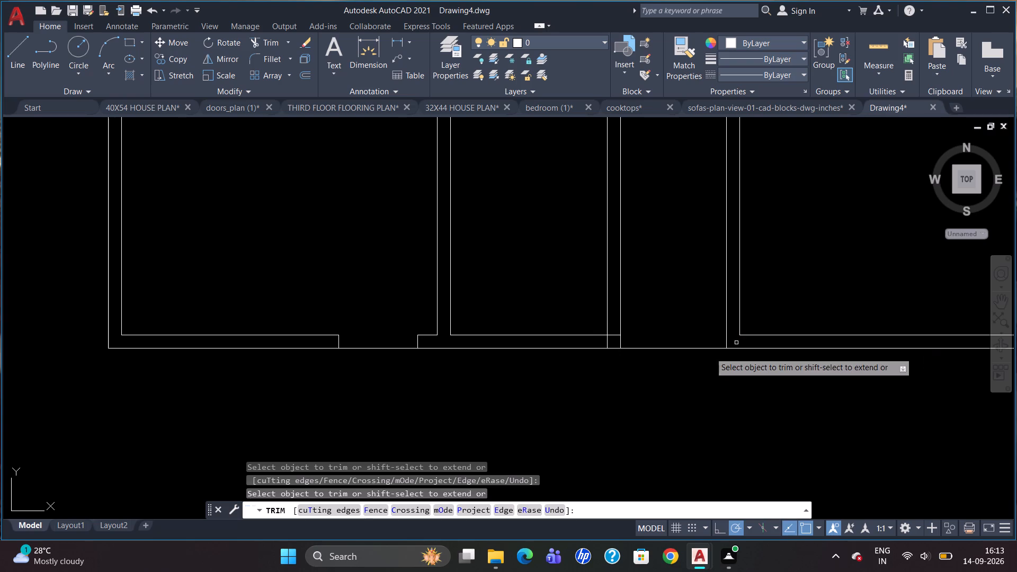
left_click(613, 335)
left_click(608, 341)
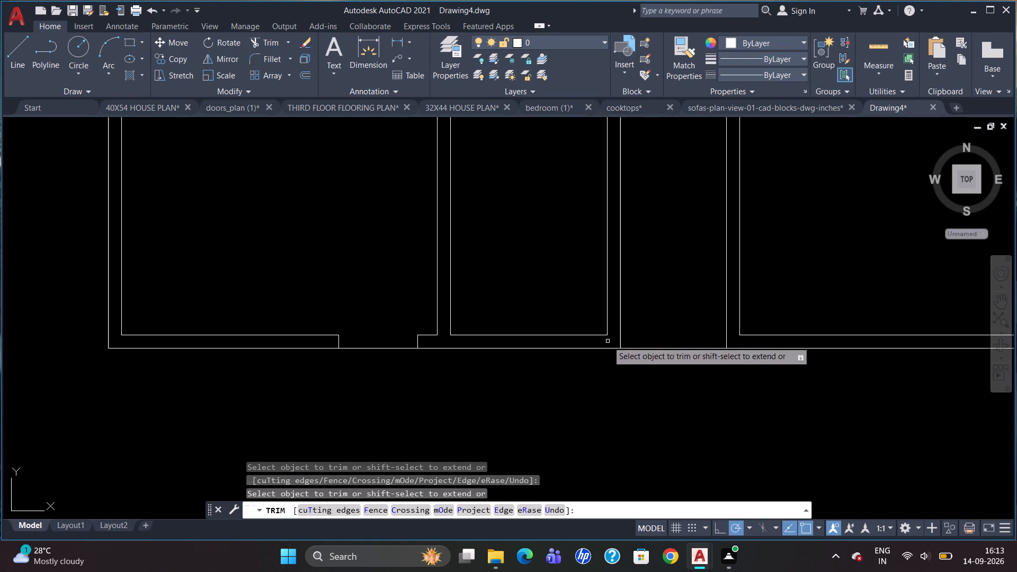
key("Escape")
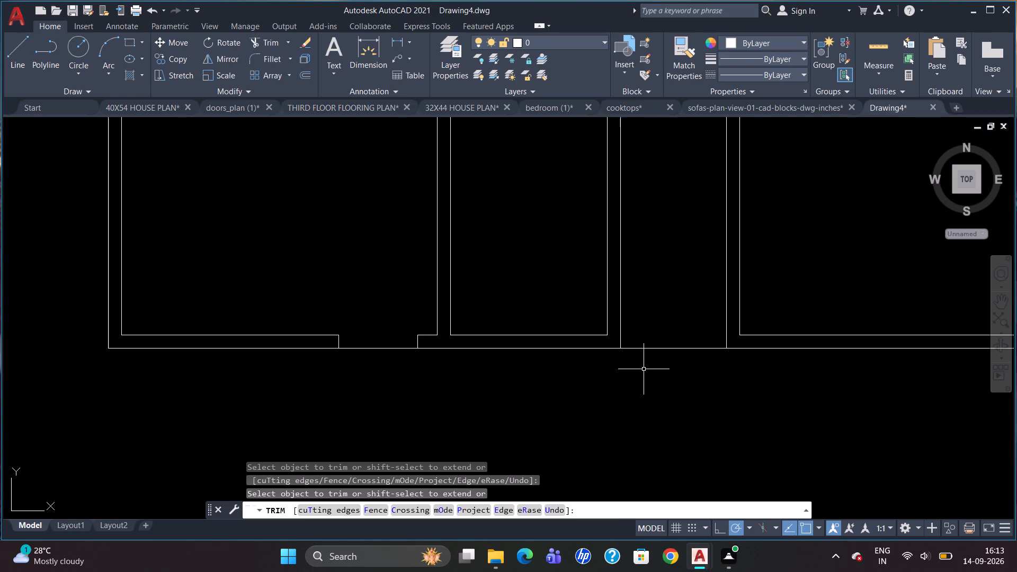
scroll(611, 357, "down", 1)
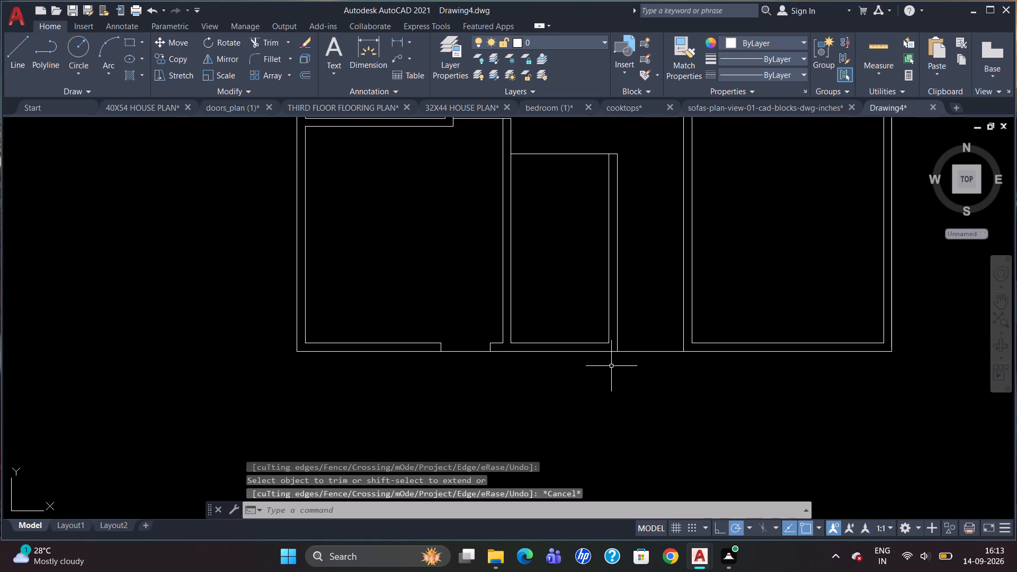
Draw an entrance step rectangle about 5' wide by 1'-10" deep below the bottom wall, starting under the new wall's left line.
type("REC")
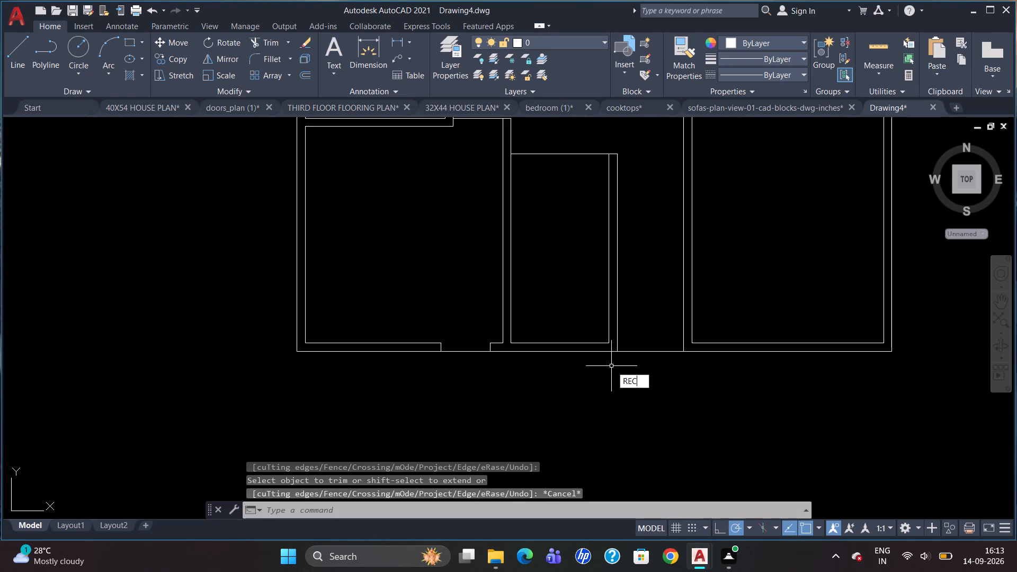
key("Return")
left_click(611, 355)
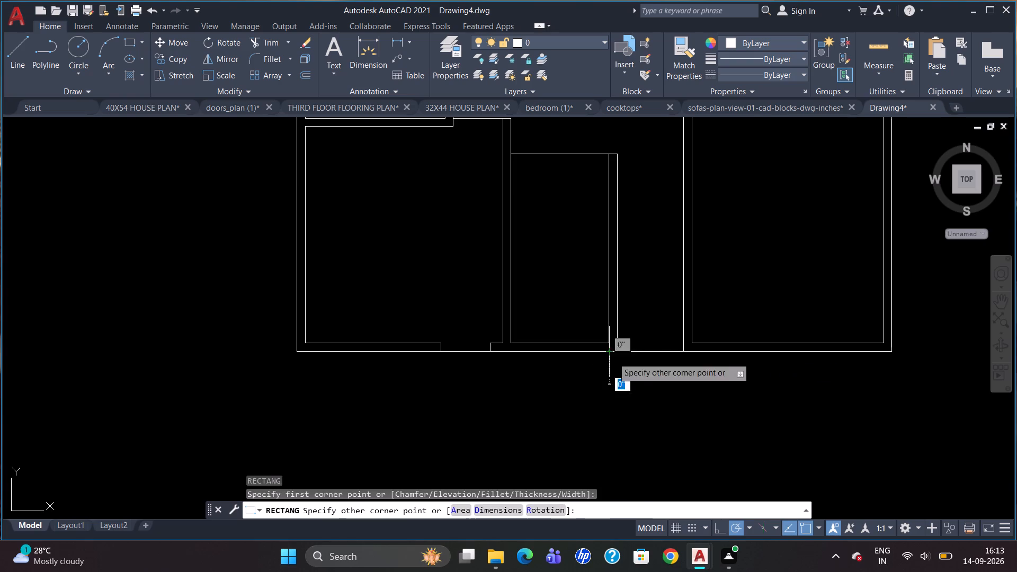
left_click(697, 381)
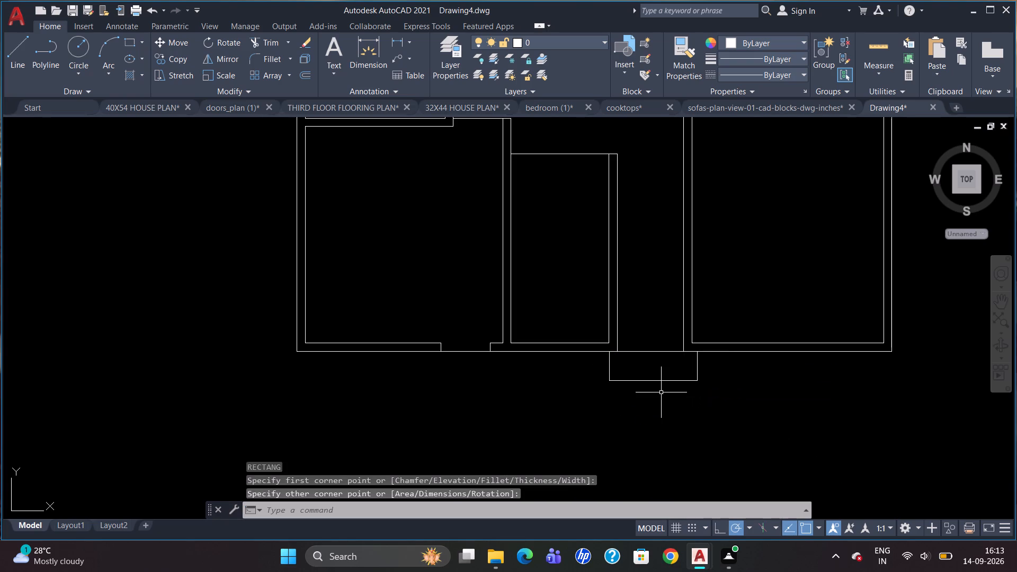
Draw a horizontal line across the entrance step rectangle between the midpoints of its two short sides.
key("l")
key("Return")
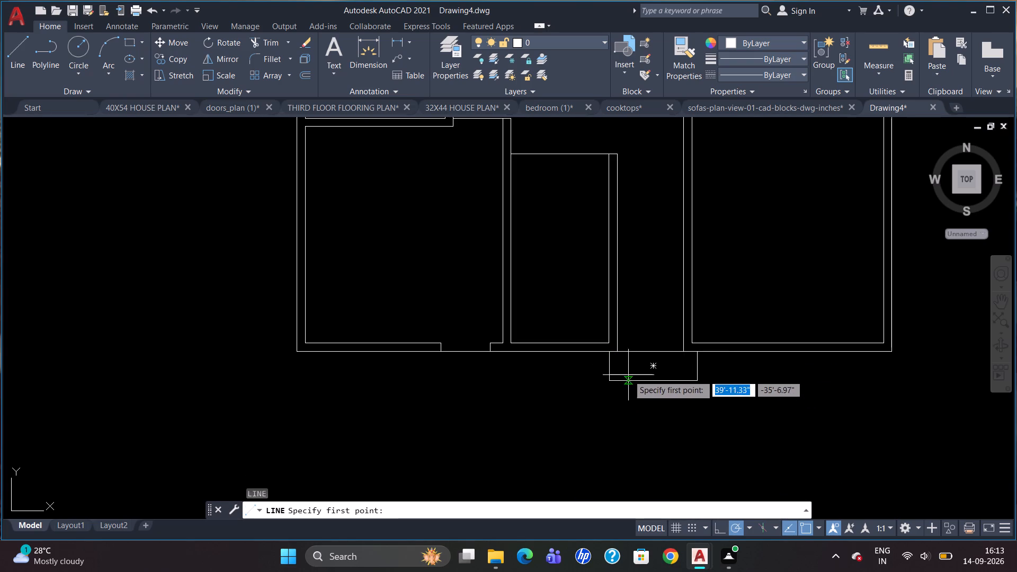
left_click(613, 366)
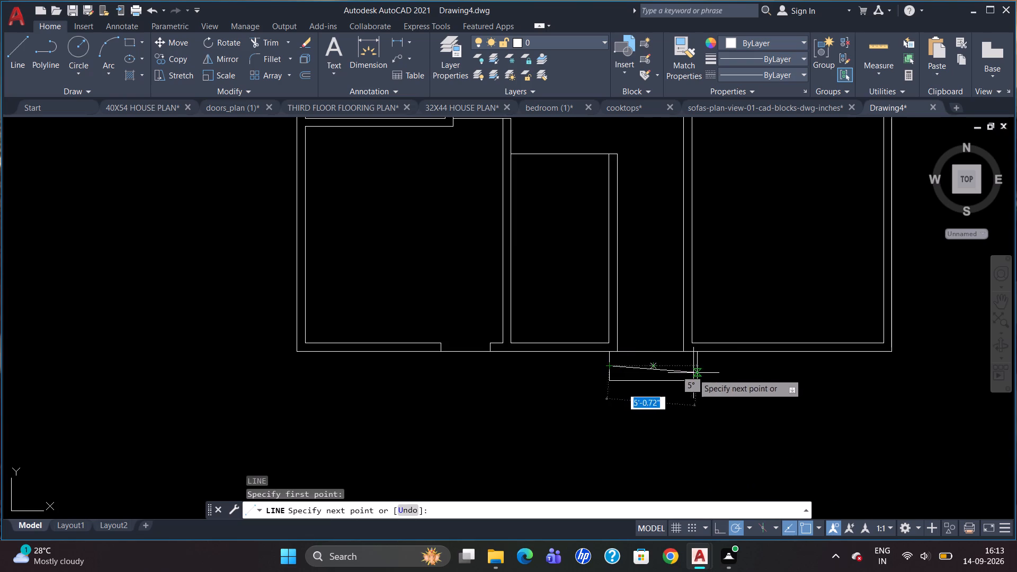
left_click(697, 367)
key("Escape")
scroll(628, 379, "down", 1)
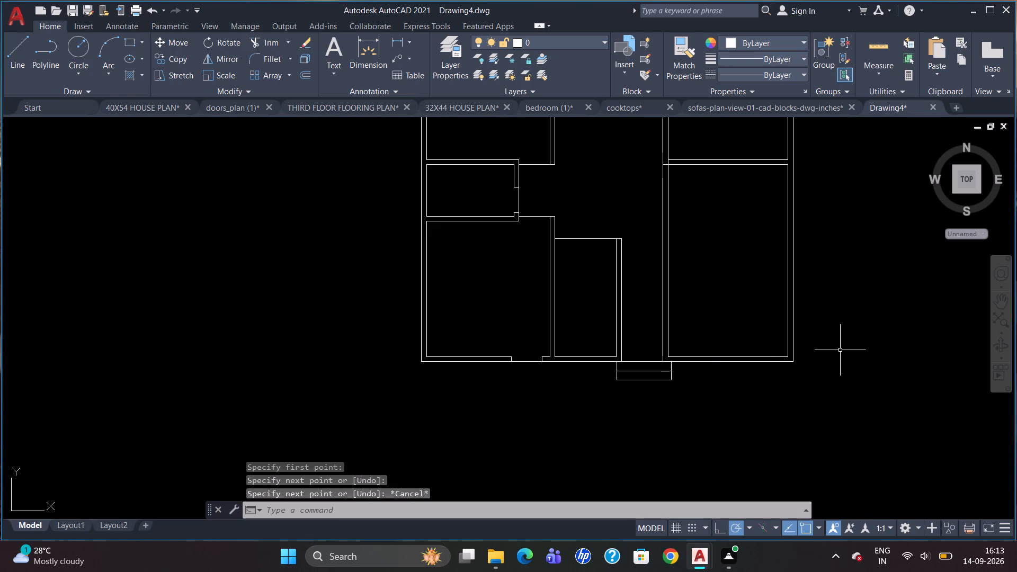
Draw a jamb line across the bottom exterior wall, tracked 9" right of the lower-right room's lower-left inner corner.
scroll(829, 351, "up", 1)
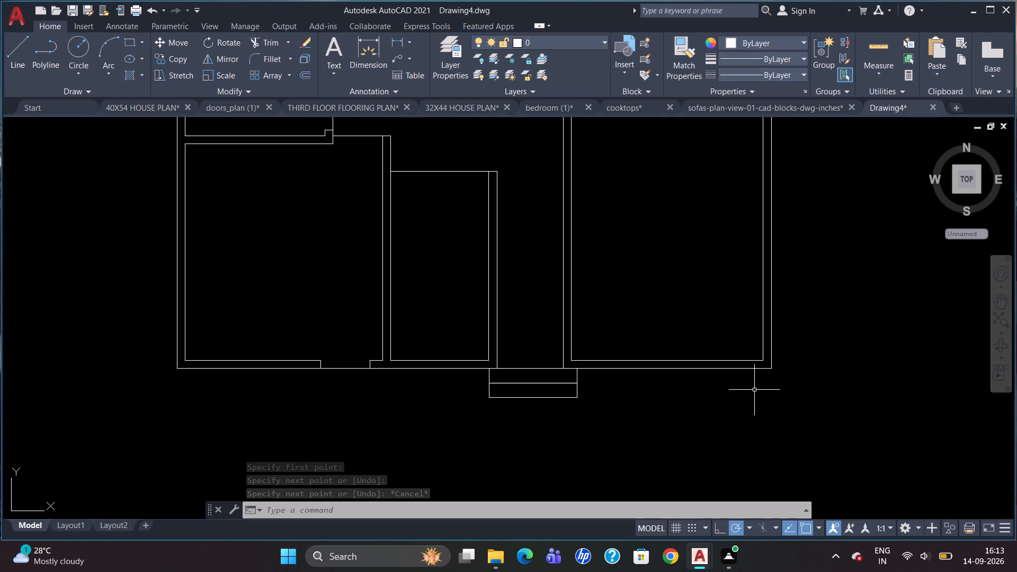
key("l")
key("Return")
type("TK")
key("Return")
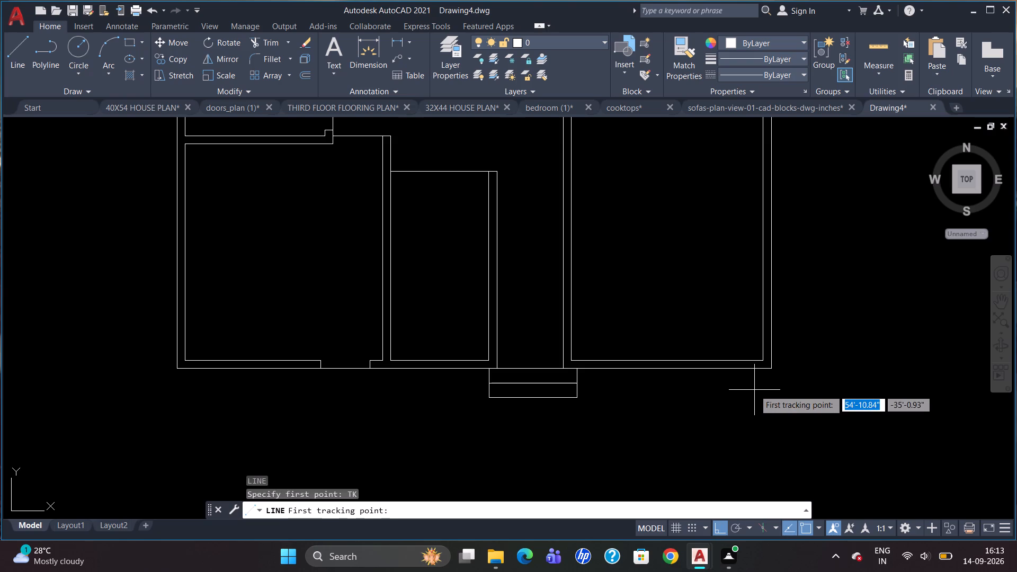
left_click_drag(571, 362, 582, 365)
key("9")
key("Return")
key("Return")
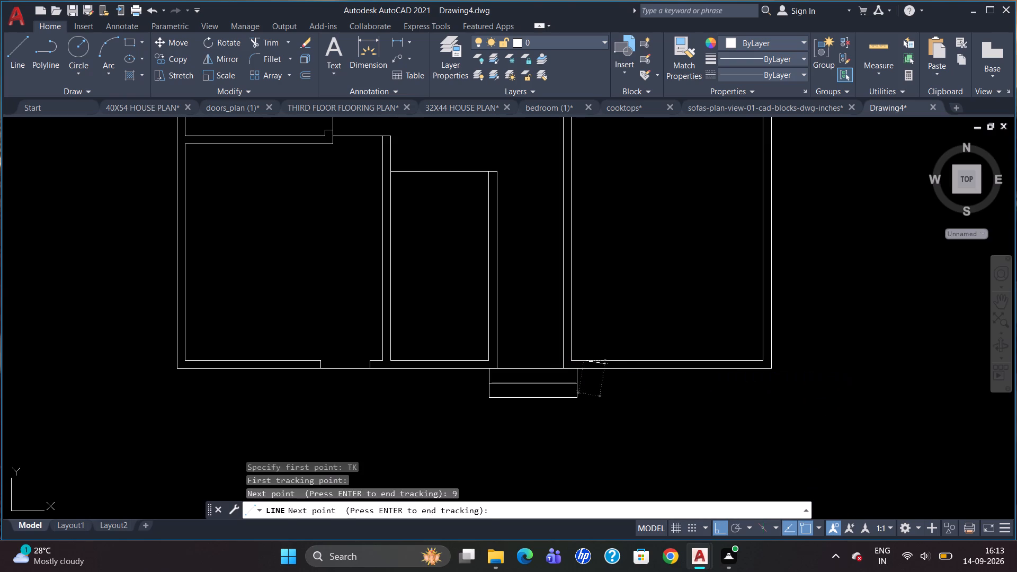
scroll(610, 383, "down", 2)
scroll(609, 385, "up", 4)
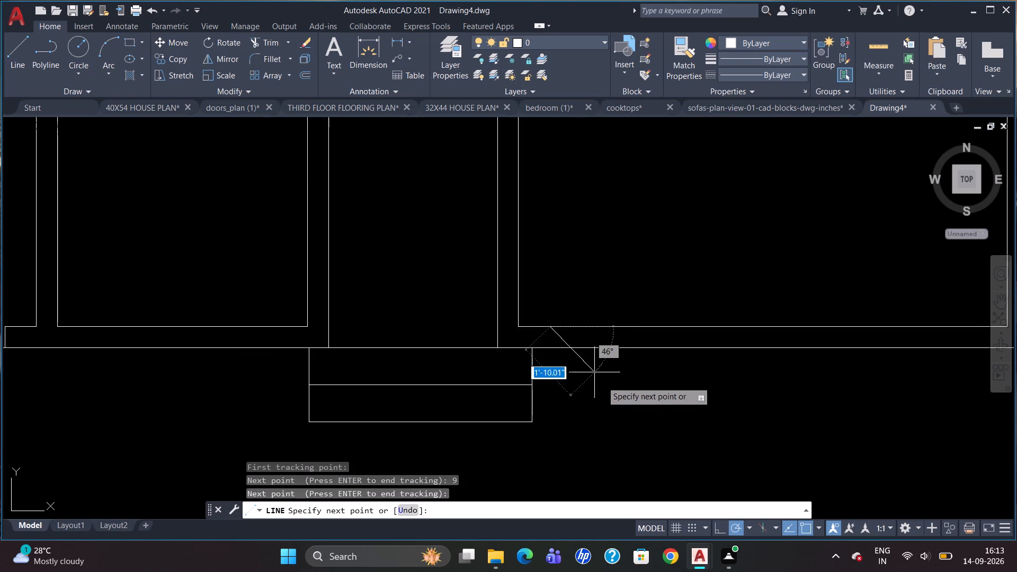
scroll(546, 339, "up", 2)
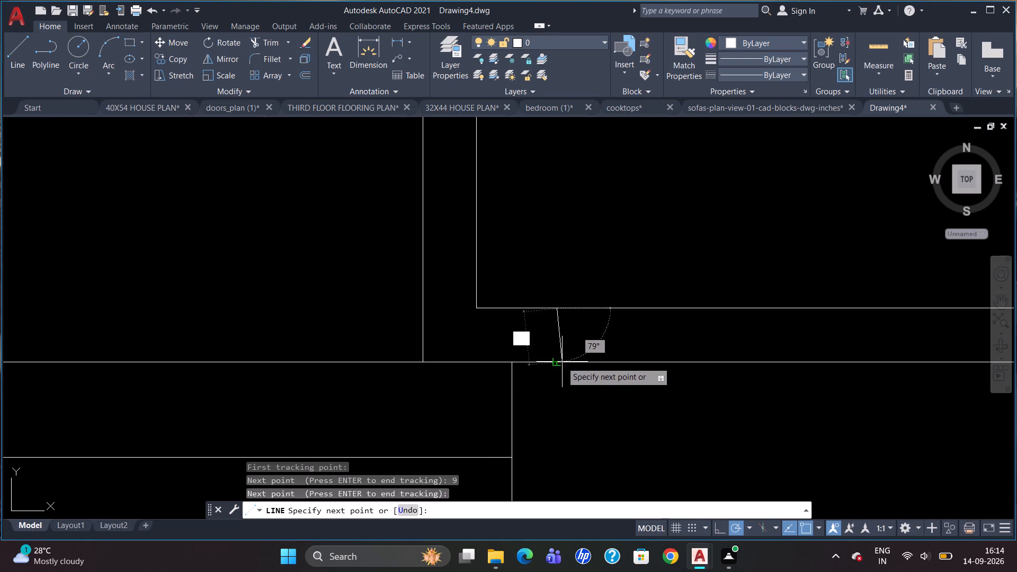
left_click(556, 360)
key("Escape")
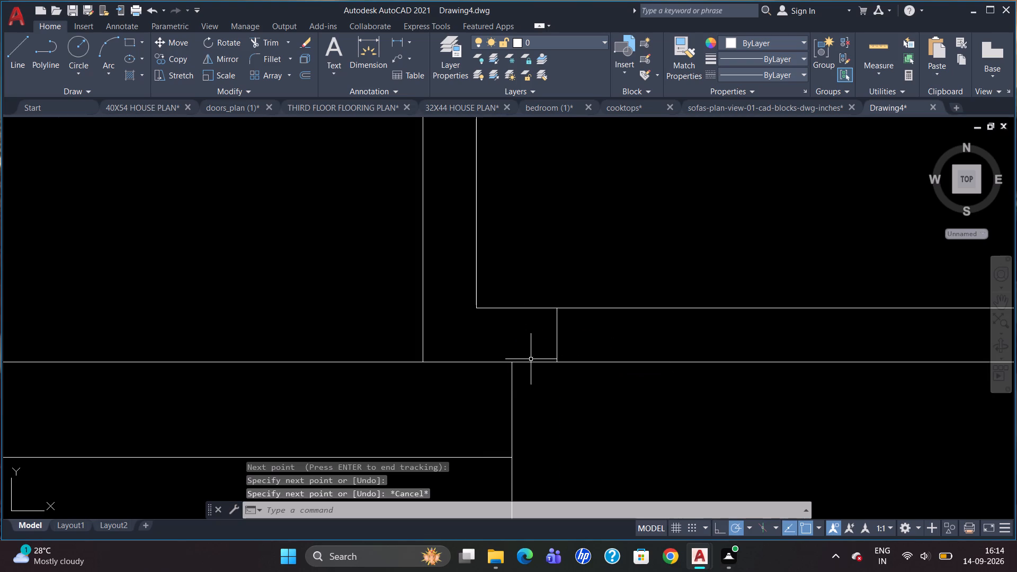
Offset the new jamb line 3' to the right across the lower-right room's bottom wall.
key("o")
key("Return")
type("3'")
key("Return")
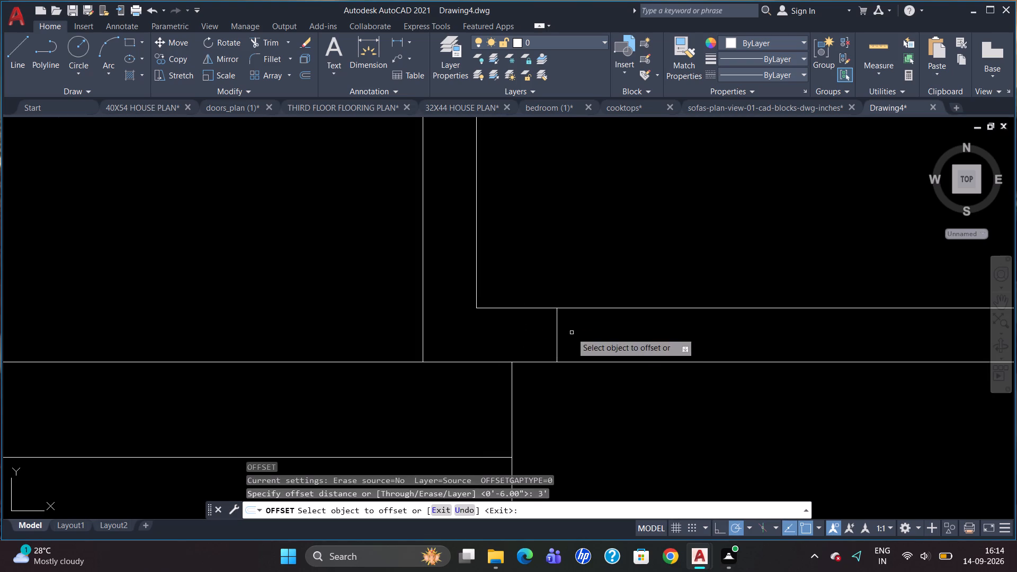
left_click(556, 343)
left_click(731, 354)
key("Escape")
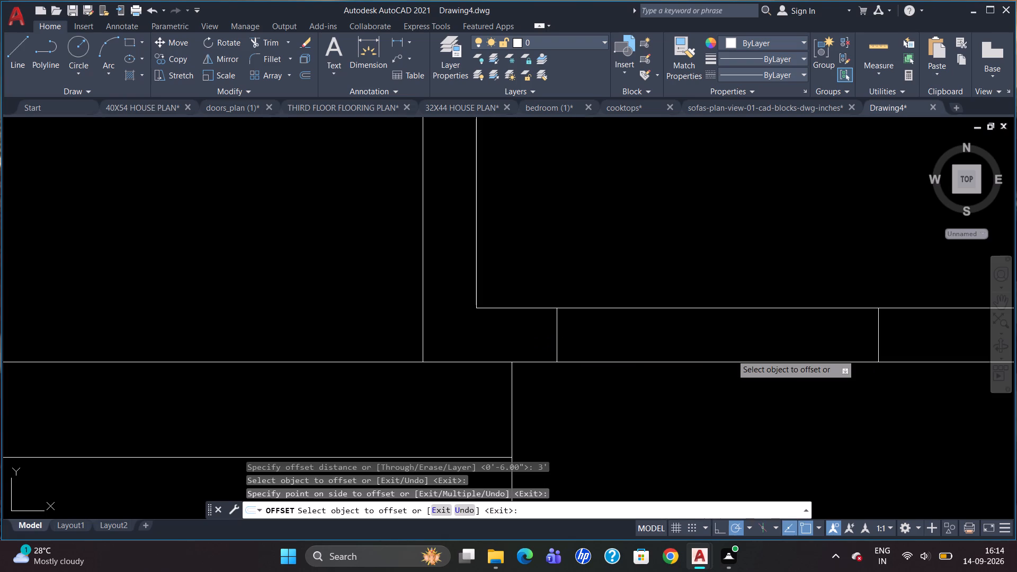
Trim the bottom wall's inner line between the two jamb lines of the lower-right room's opening.
type("TR")
key("Return")
key("Return")
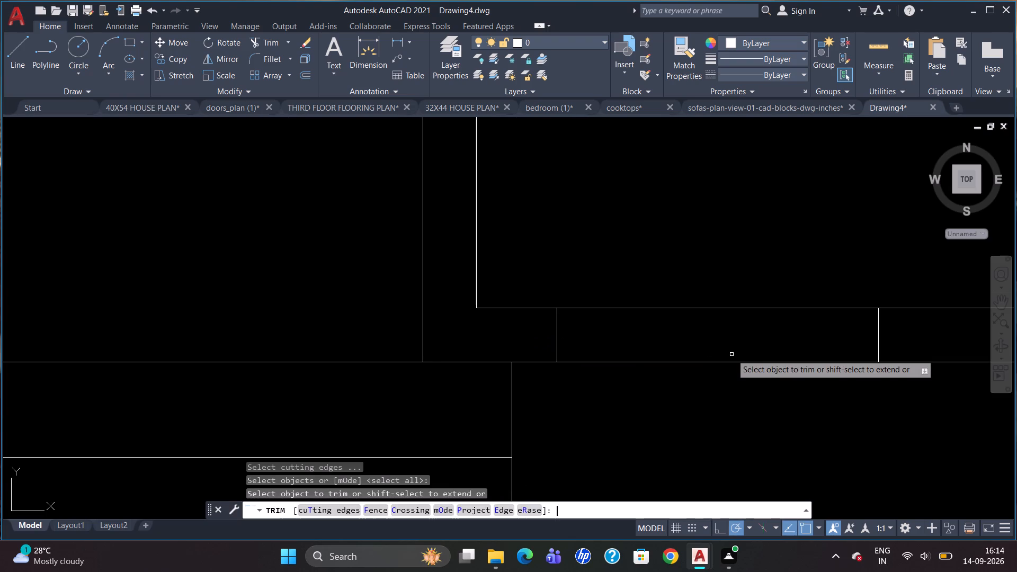
left_click(724, 303)
left_click(719, 311)
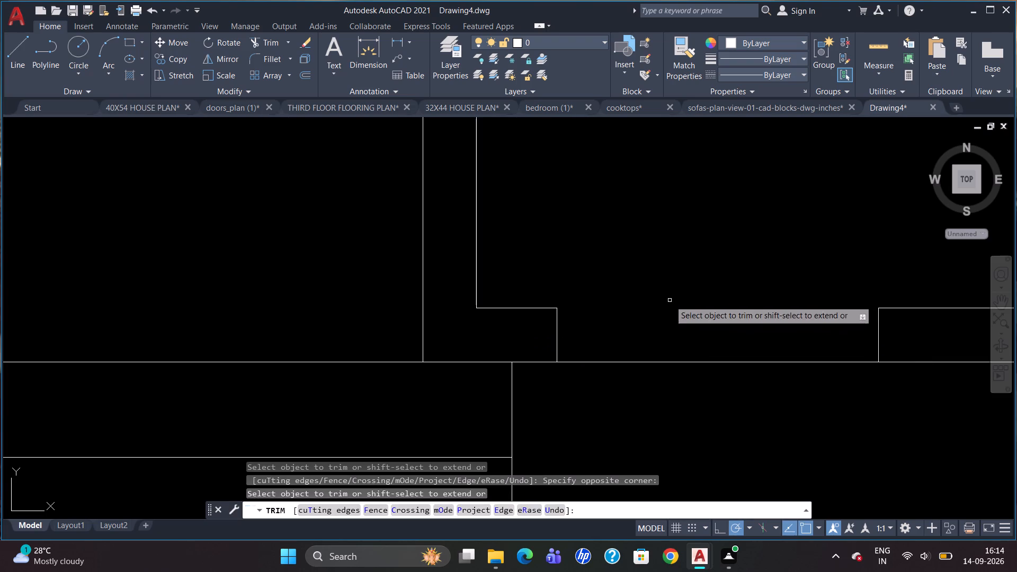
scroll(668, 301, "down", 1)
scroll(615, 311, "down", 1)
scroll(690, 351, "down", 1)
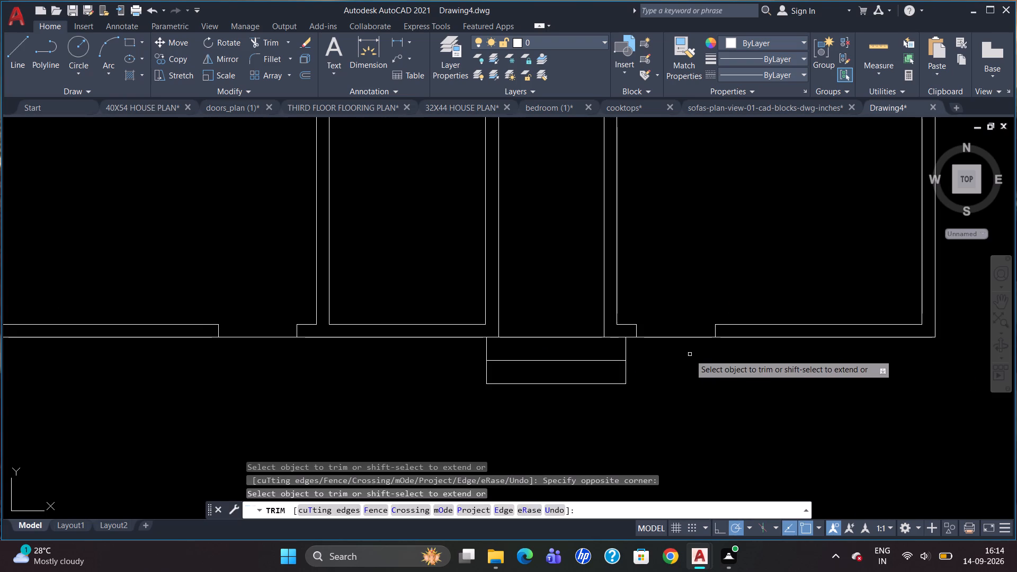
key("Escape")
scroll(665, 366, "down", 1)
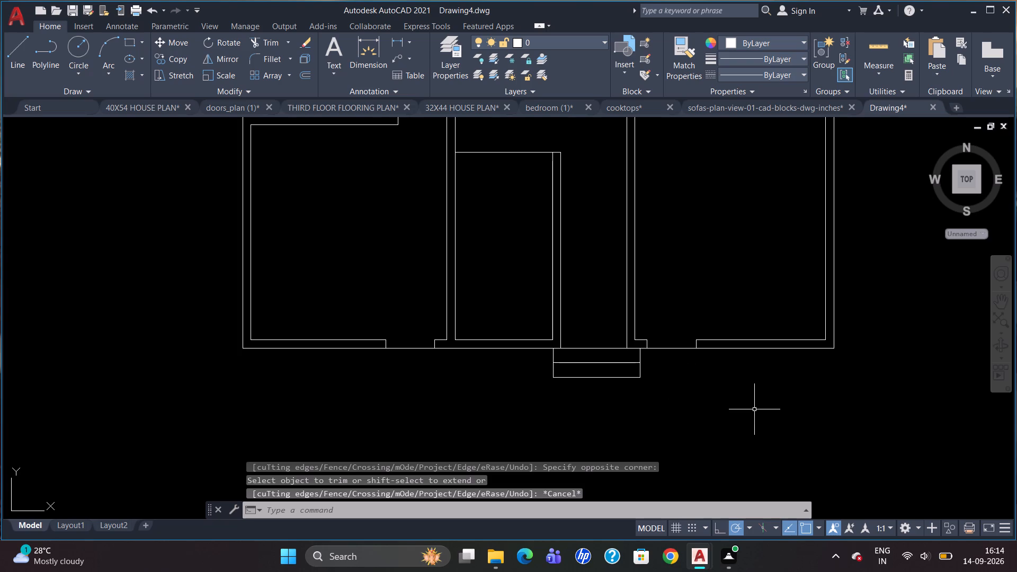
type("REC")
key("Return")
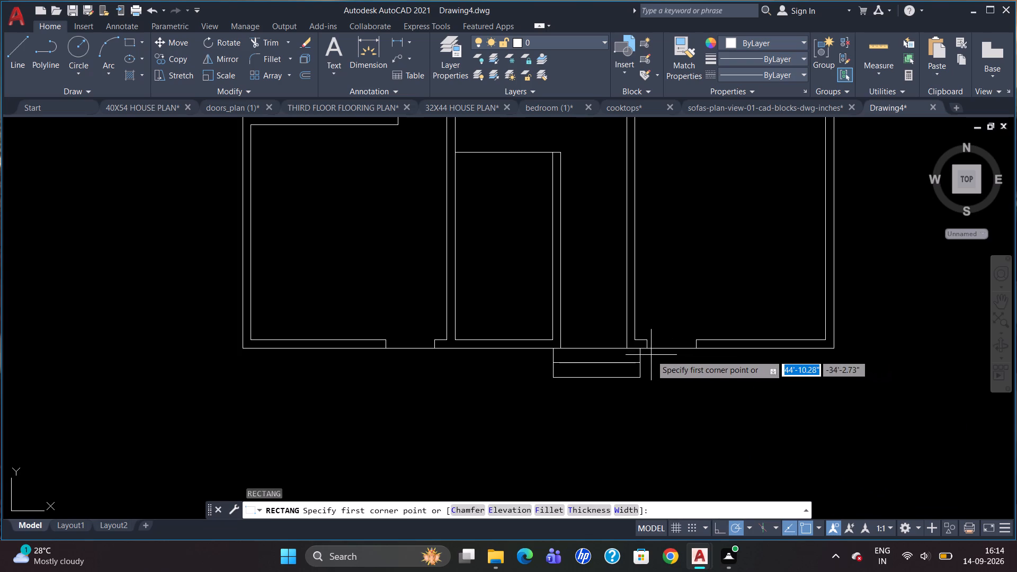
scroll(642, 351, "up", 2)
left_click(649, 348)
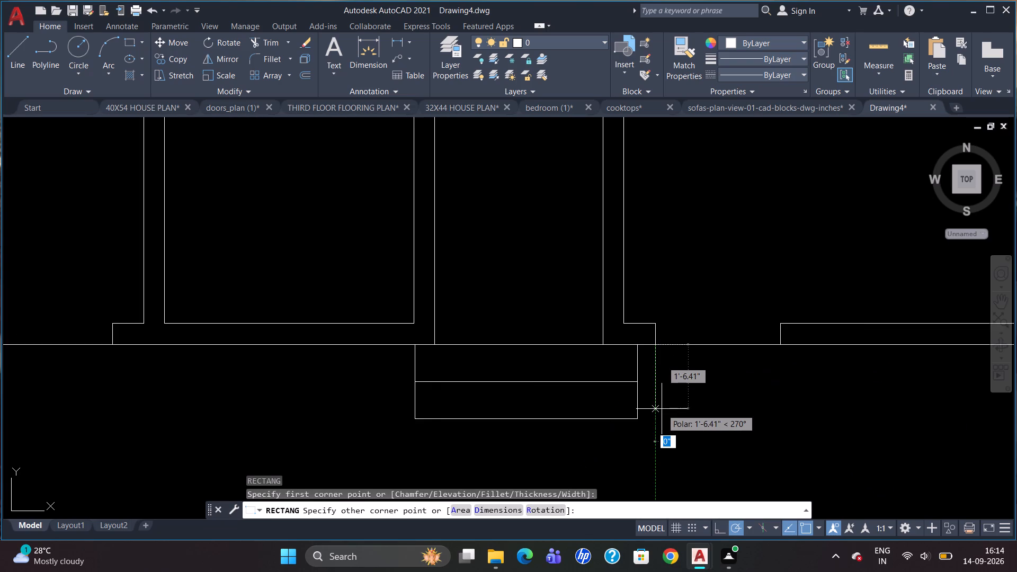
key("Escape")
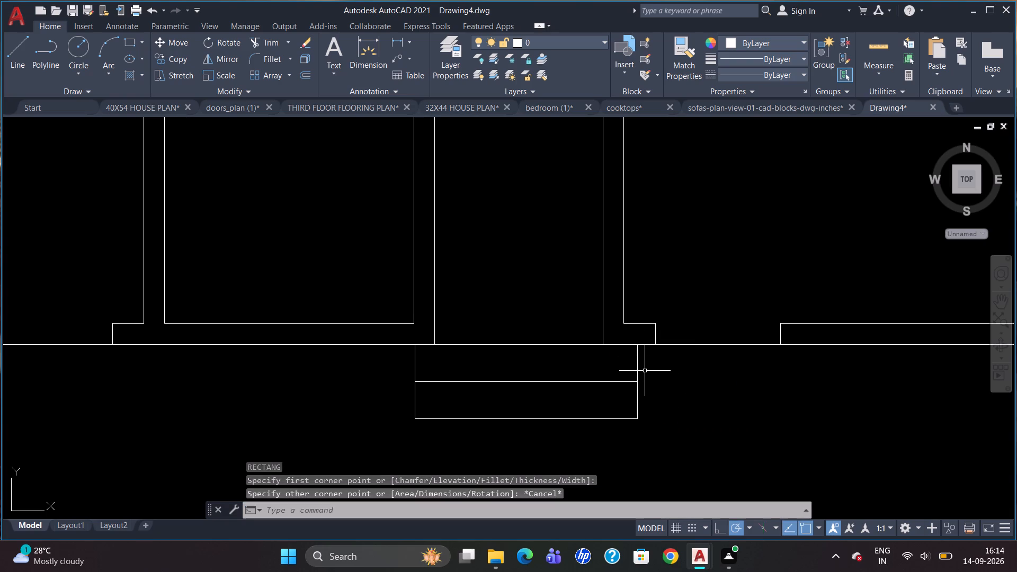
Draw a rectangle about 11'-5" wide by 3'-8" deep below the bottom wall, starting at the entrance step's upper-right corner.
type("REC")
key("Return")
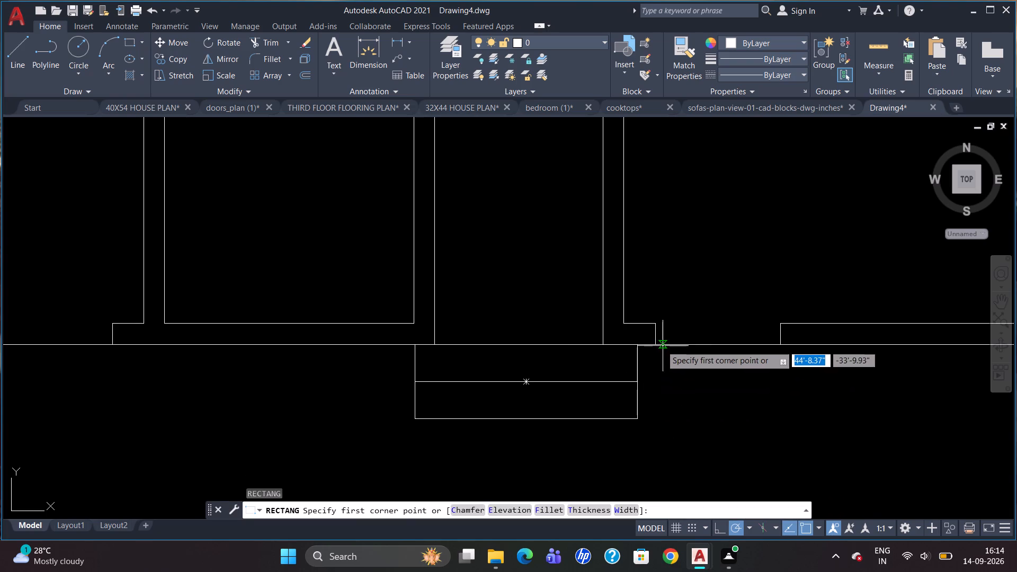
left_click(637, 348)
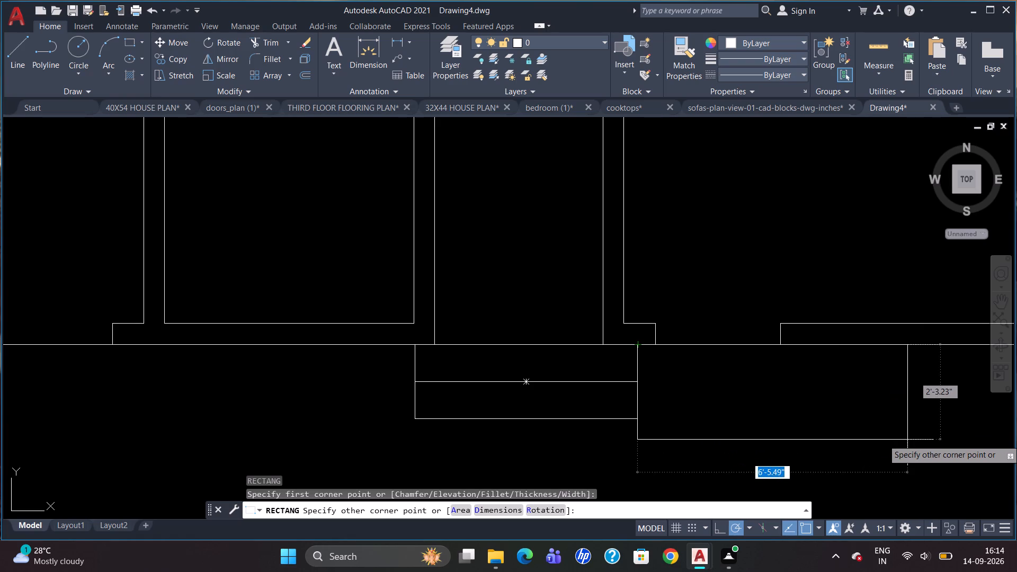
scroll(909, 437, "down", 3)
scroll(909, 439, "up", 3)
scroll(834, 405, "down", 2)
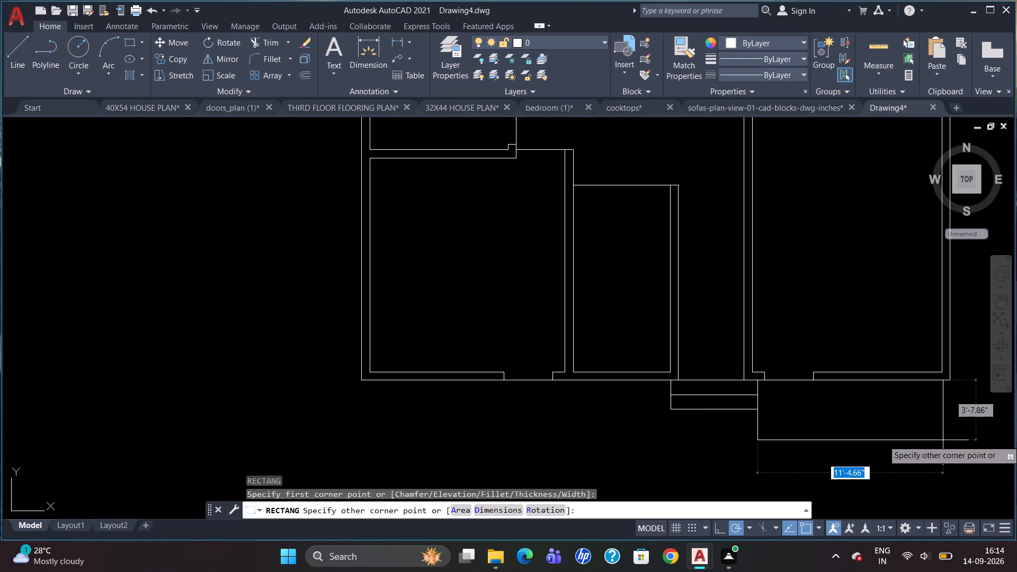
left_click(942, 439)
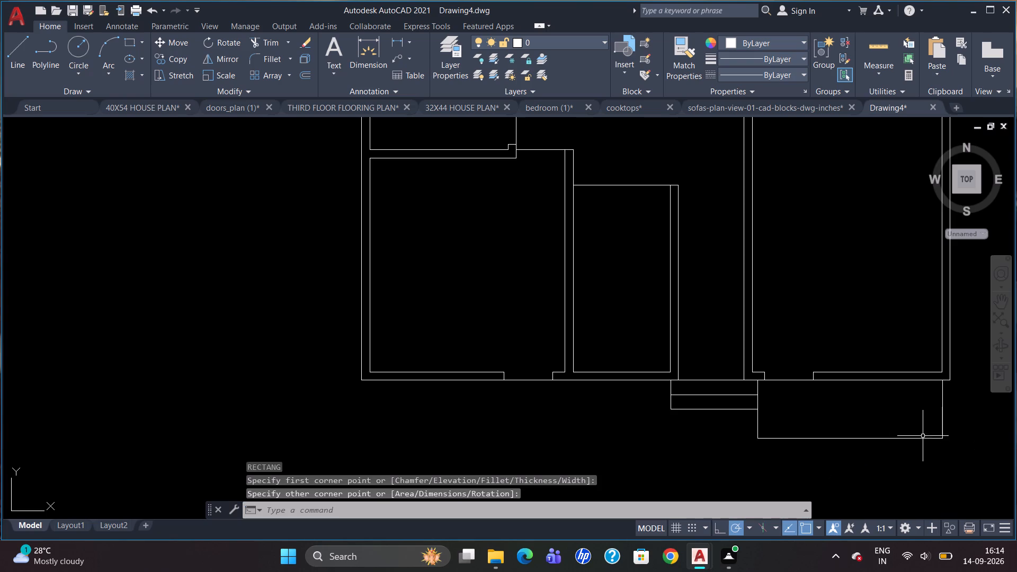
Draw a jamb line across the partition between the two right-hand rooms, tracked 3' right of the upper room's lower-left inner corner.
scroll(742, 375, "down", 2)
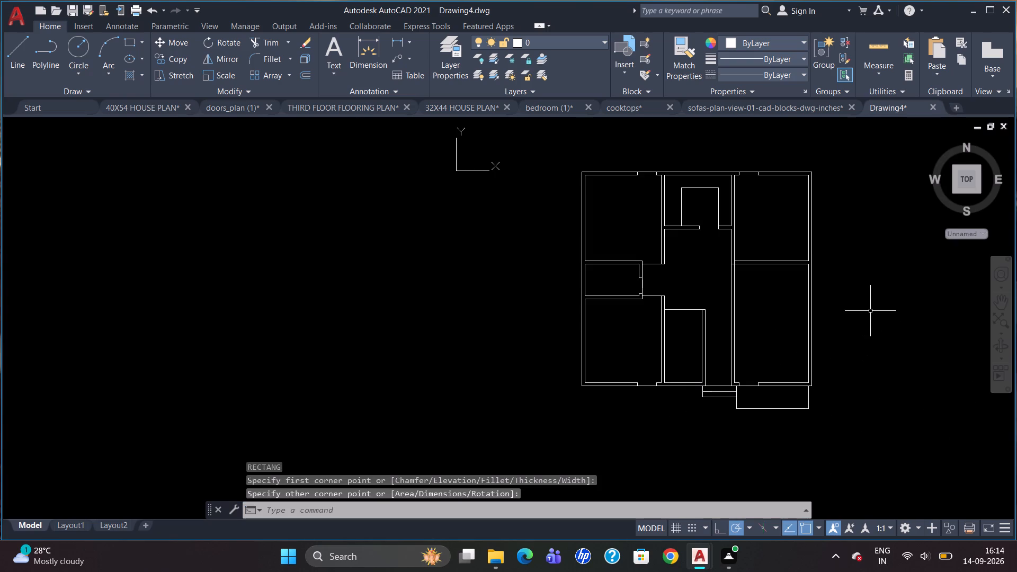
scroll(812, 217, "up", 1)
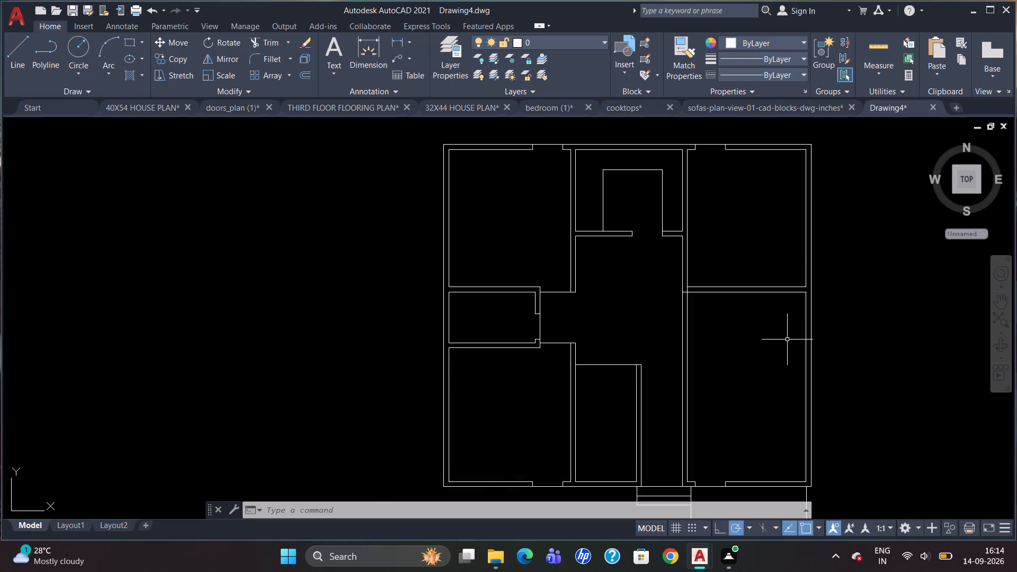
scroll(784, 342, "up", 1)
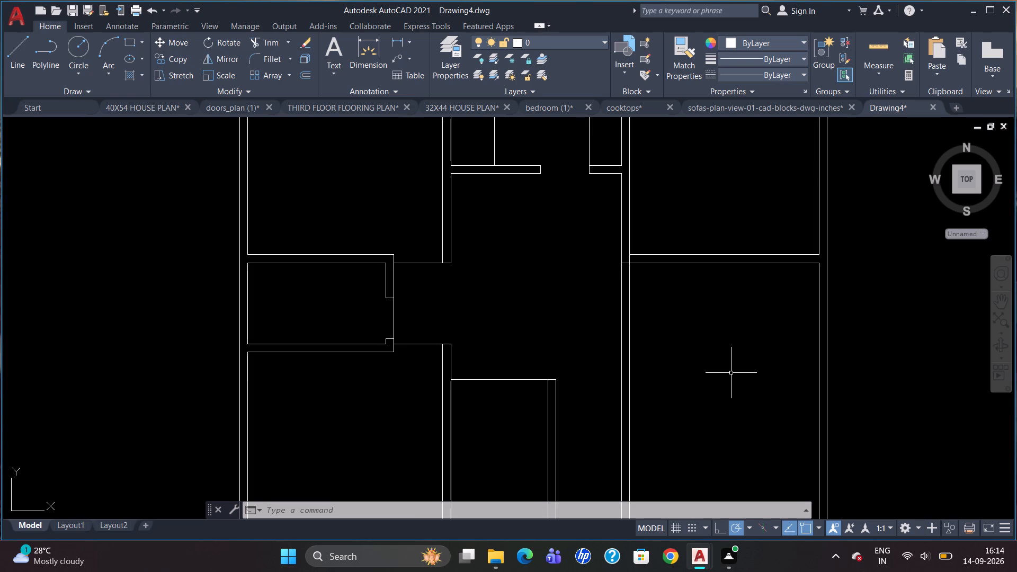
key("l")
key("Return")
type("TK")
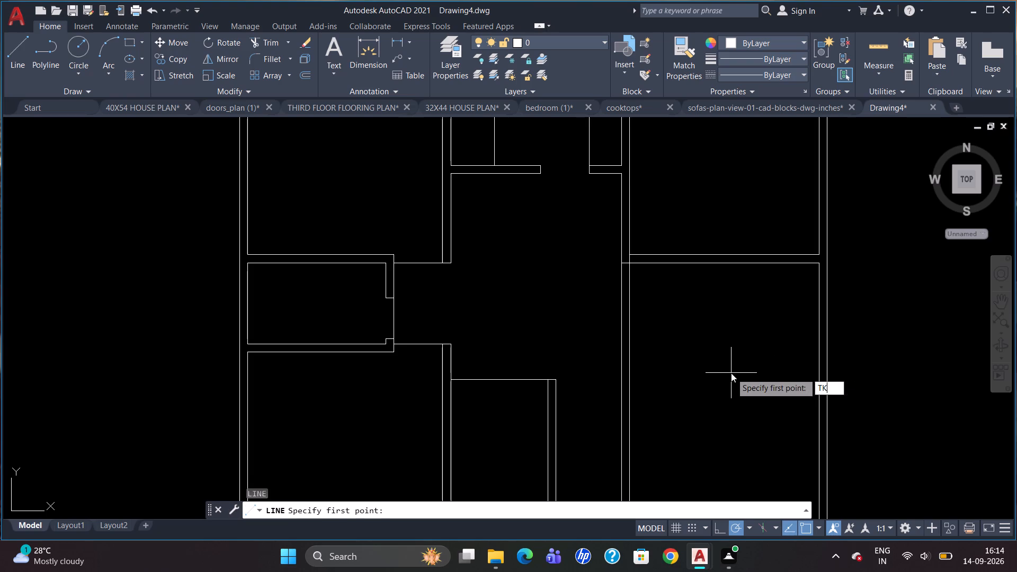
key("Return")
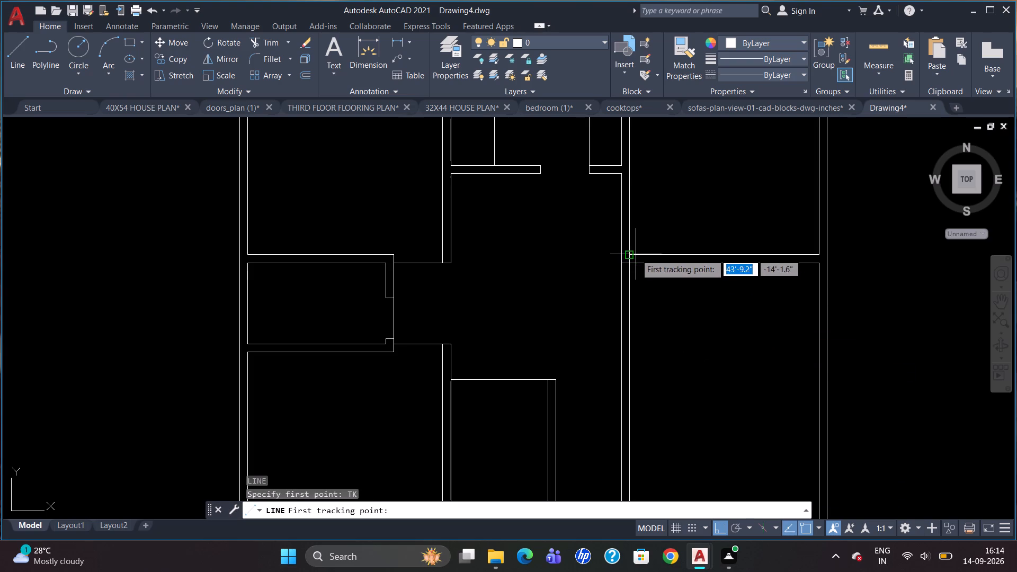
left_click(630, 257)
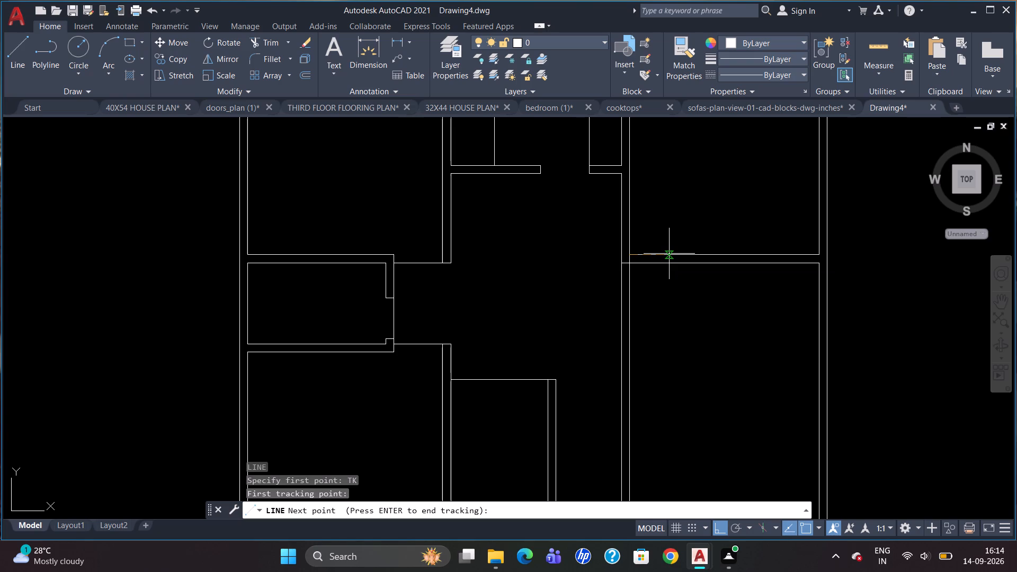
type("3'")
key("Return")
key("Return")
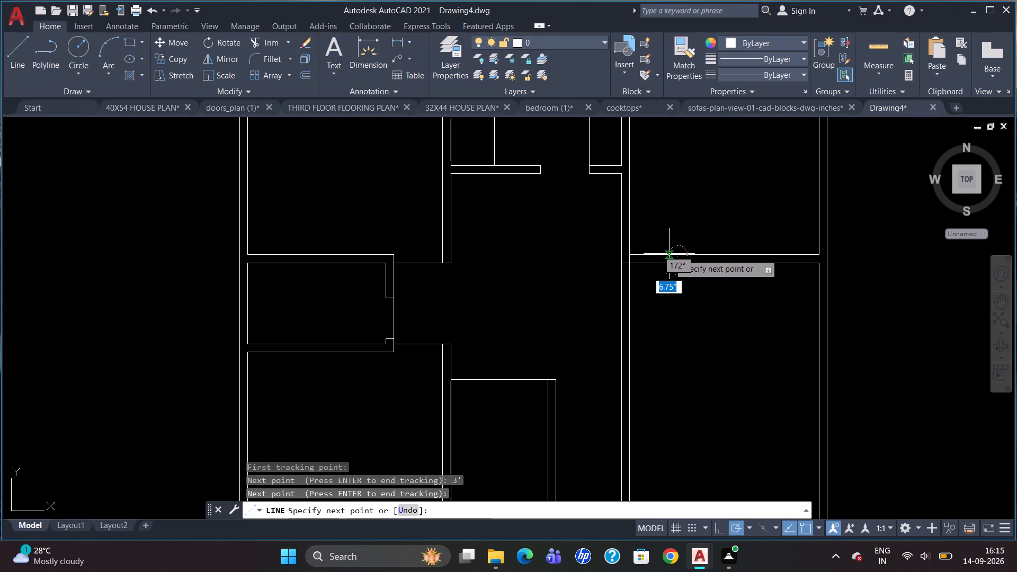
scroll(670, 279, "up", 2)
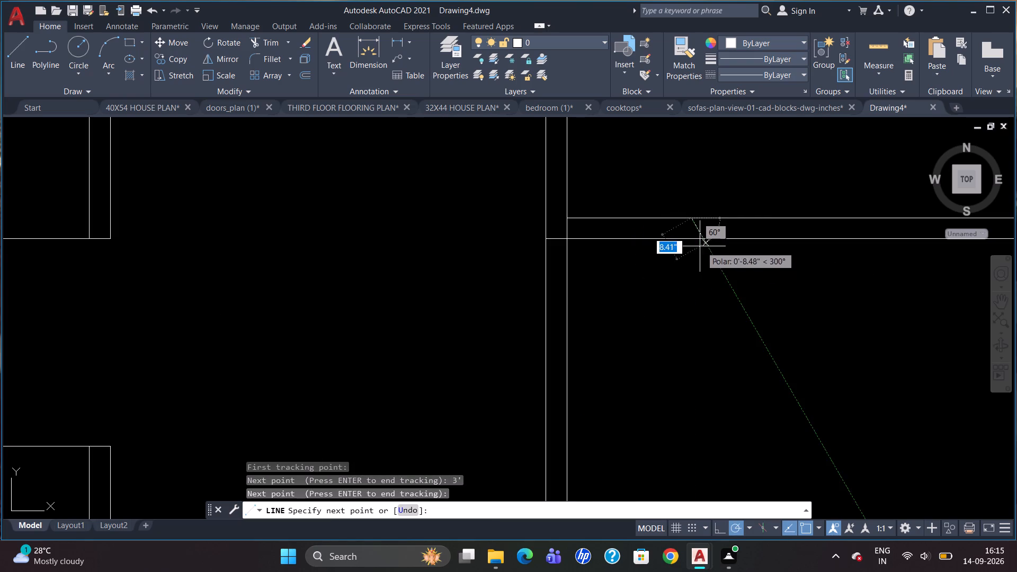
left_click(692, 244)
key("Escape")
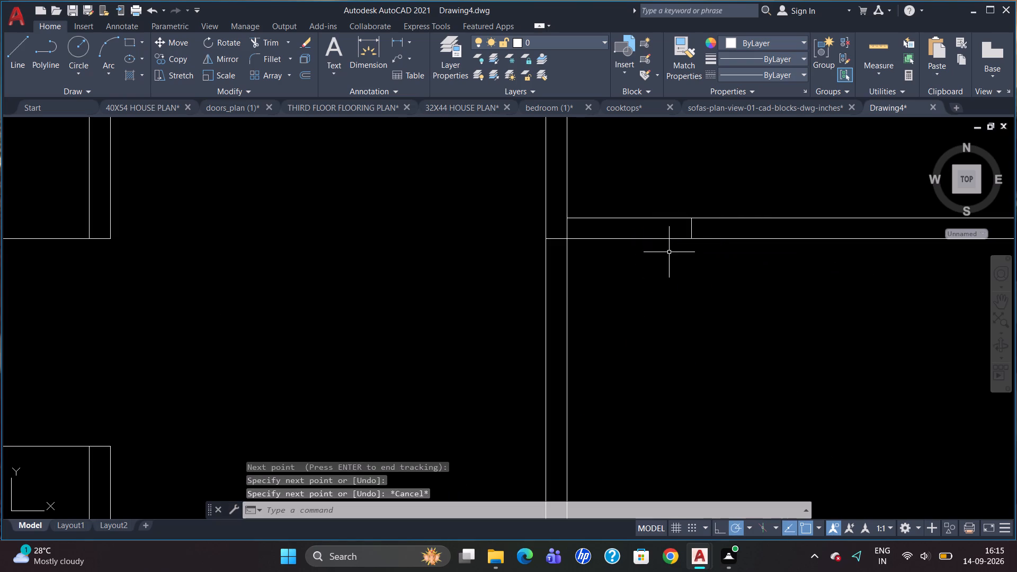
Trim the partition's upper line between the vertical wall and the new jamb line.
type("TR")
key("Return")
key("Return")
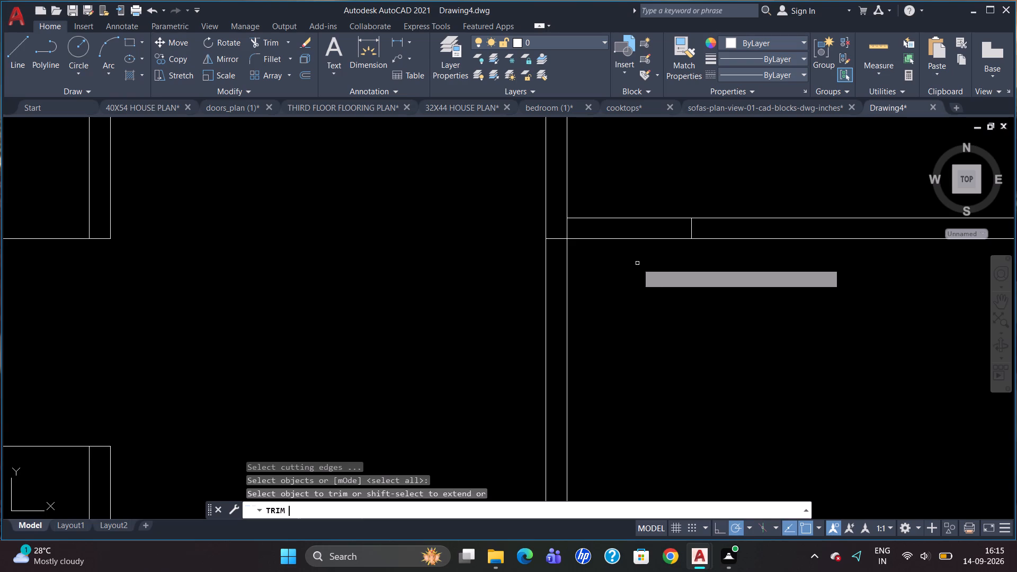
left_click(650, 219)
scroll(653, 310, "down", 1)
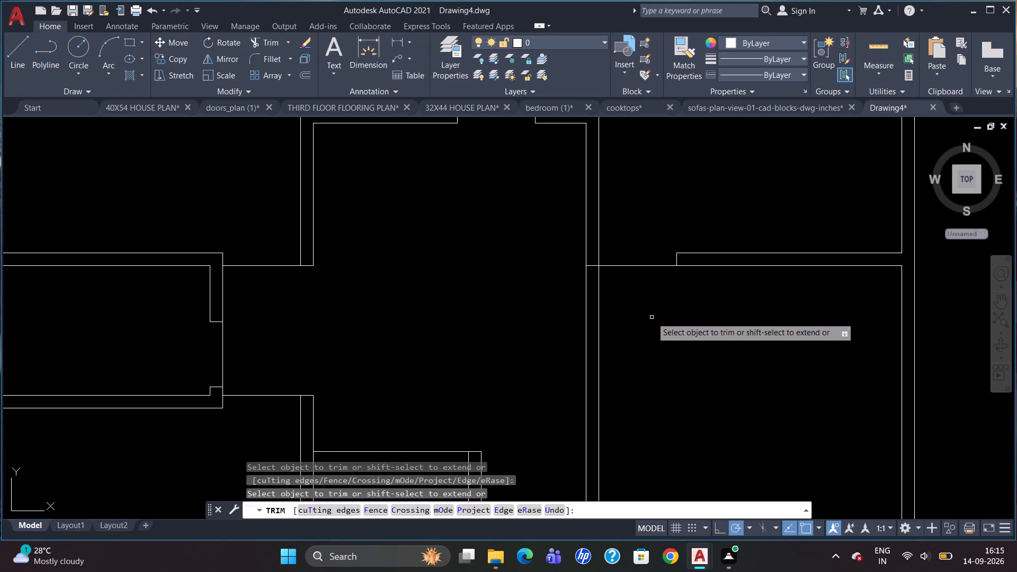
scroll(667, 229, "down", 2)
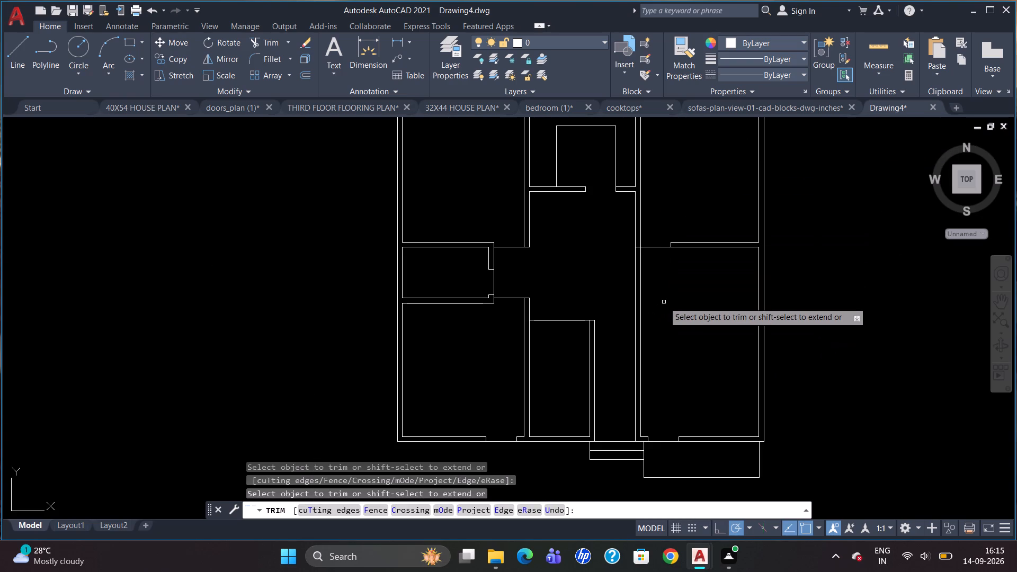
key("Escape")
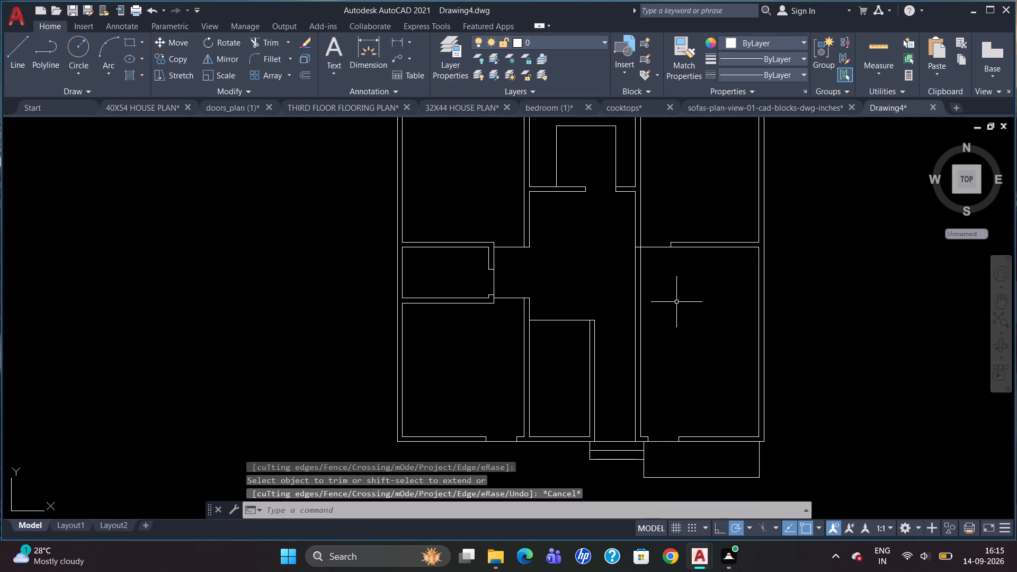
From the jamb line's lower end, draw a line 5' down and continue it horizontally to the right exterior wall's inner line.
key("l")
key("Return")
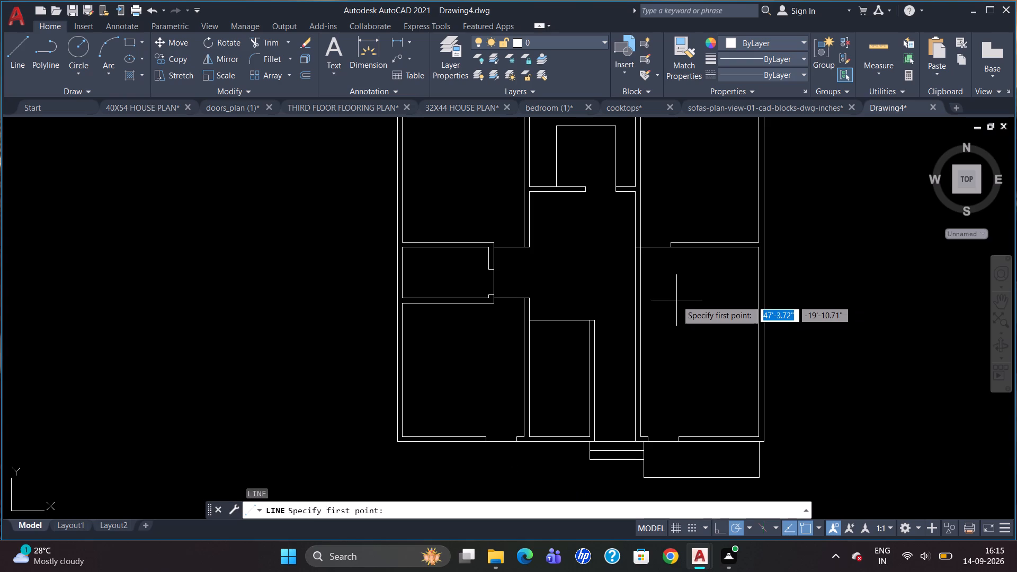
scroll(677, 258, "up", 2)
left_click_drag(660, 228, 661, 249)
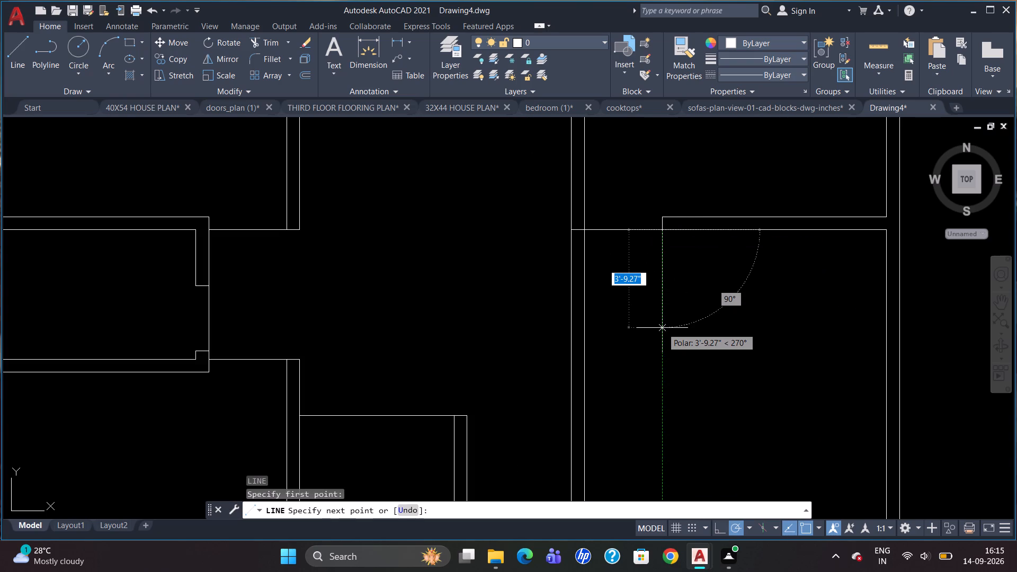
type("5'")
key("Return")
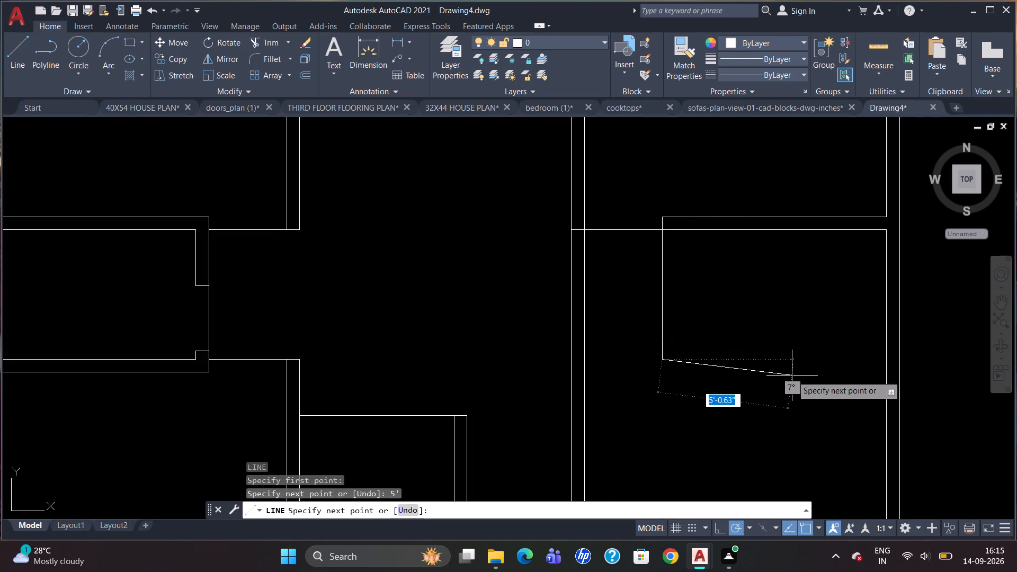
left_click(884, 359)
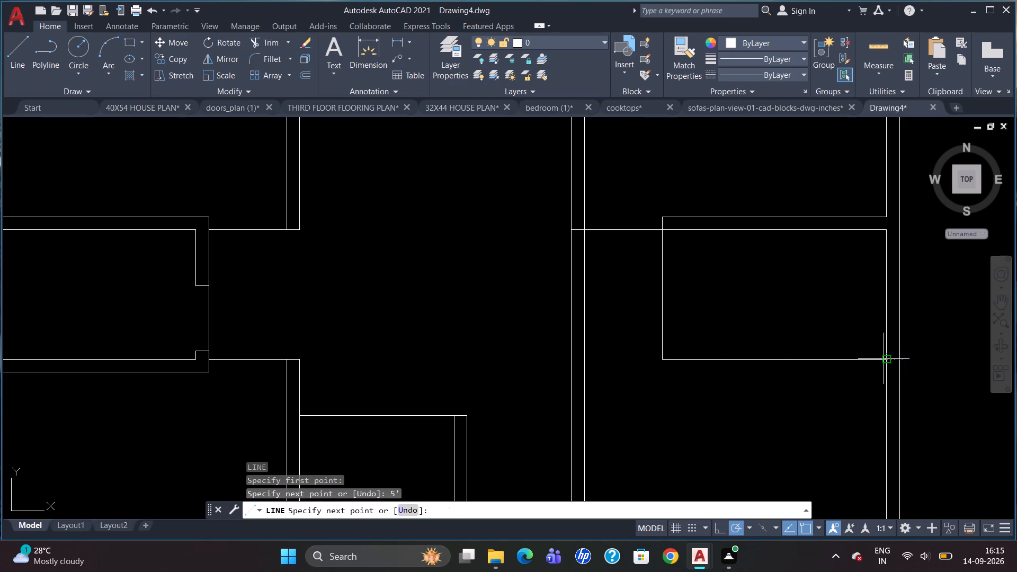
key("Escape")
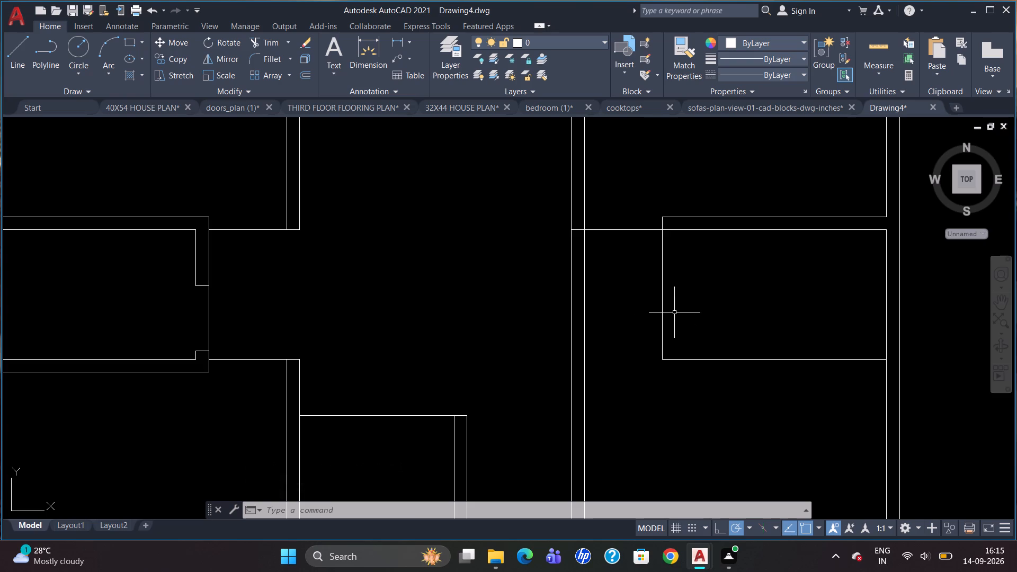
Offset the small right-hand room's vertical line 6" inward and its bottom line 6" downward to form walls.
key("o")
key("Return")
key("6")
key("Return")
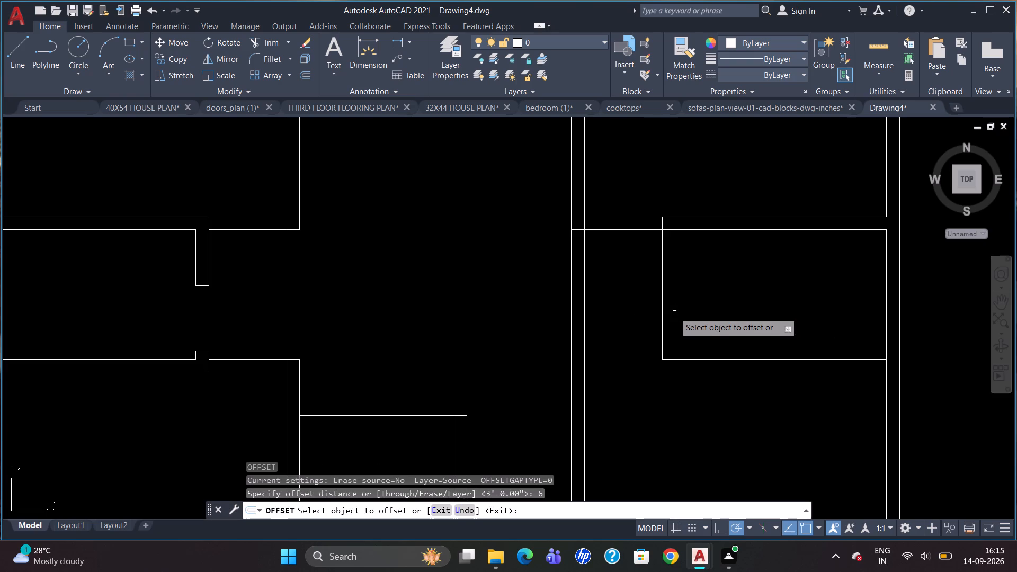
left_click_drag(661, 321, 668, 318)
left_click_drag(683, 311, 685, 316)
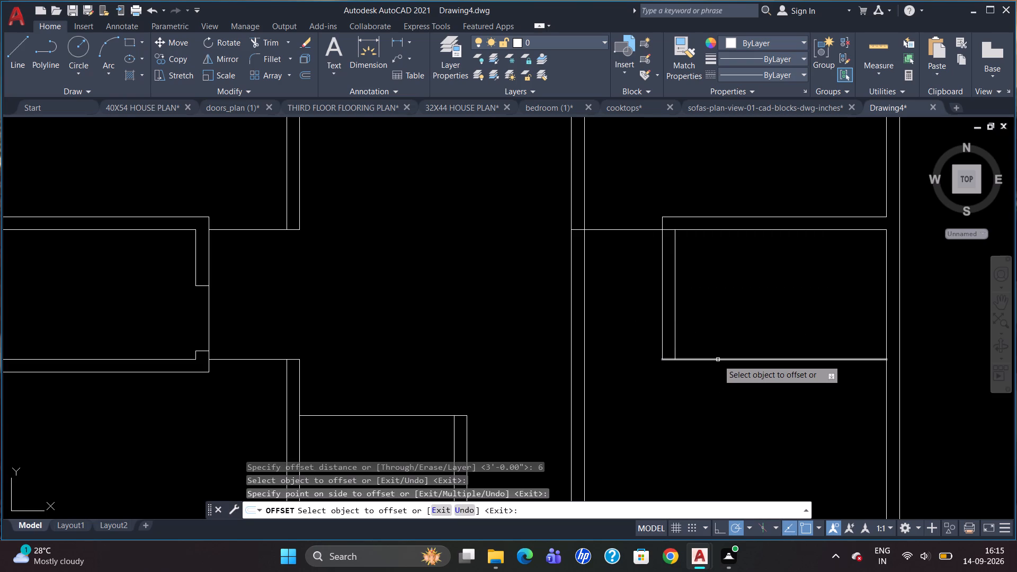
left_click(718, 360)
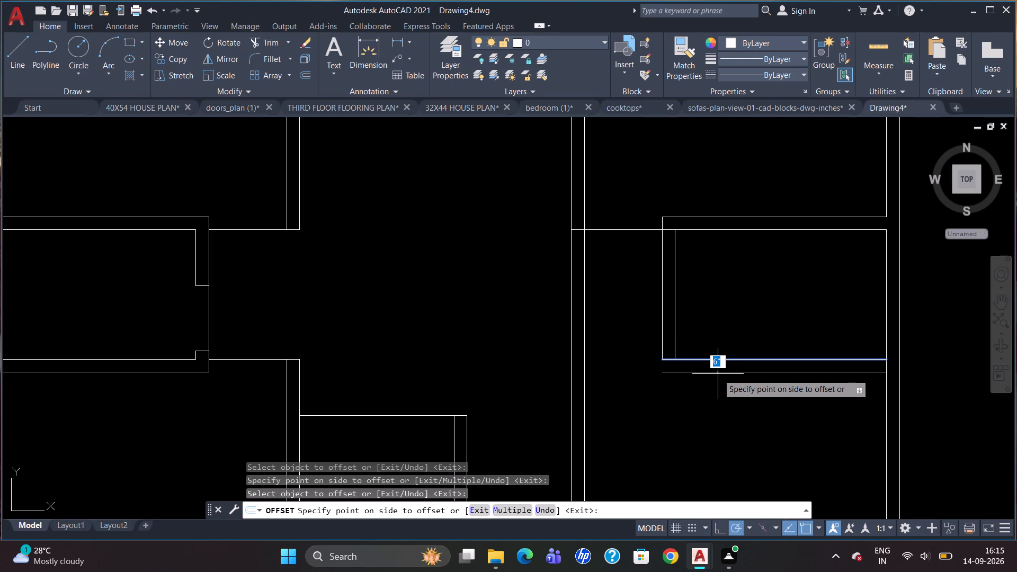
left_click(718, 374)
key("Escape")
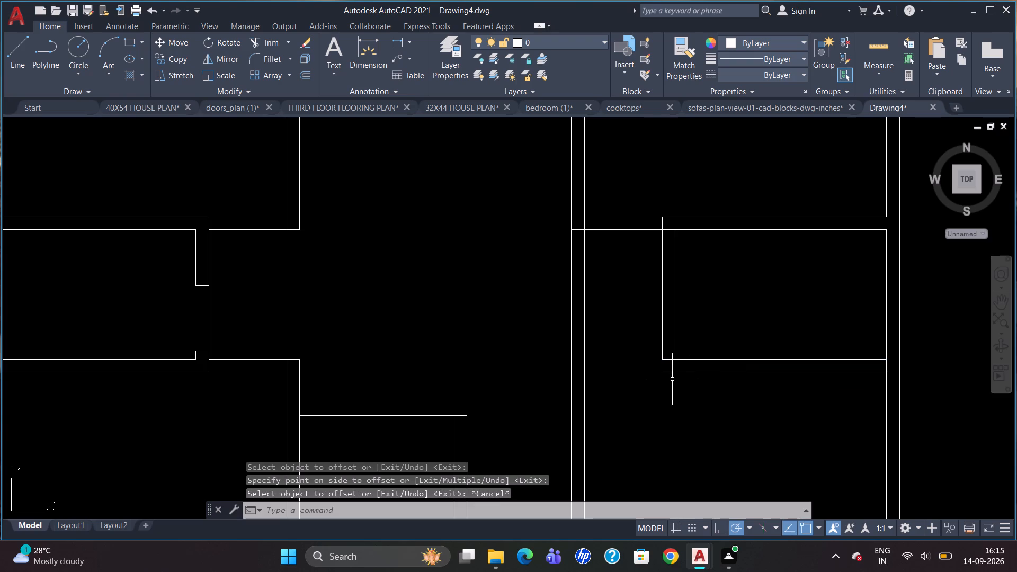
Extend both vertical lines of the small room's left wall down to the outer bottom wall line.
type("EX")
key("Return")
left_click(686, 372)
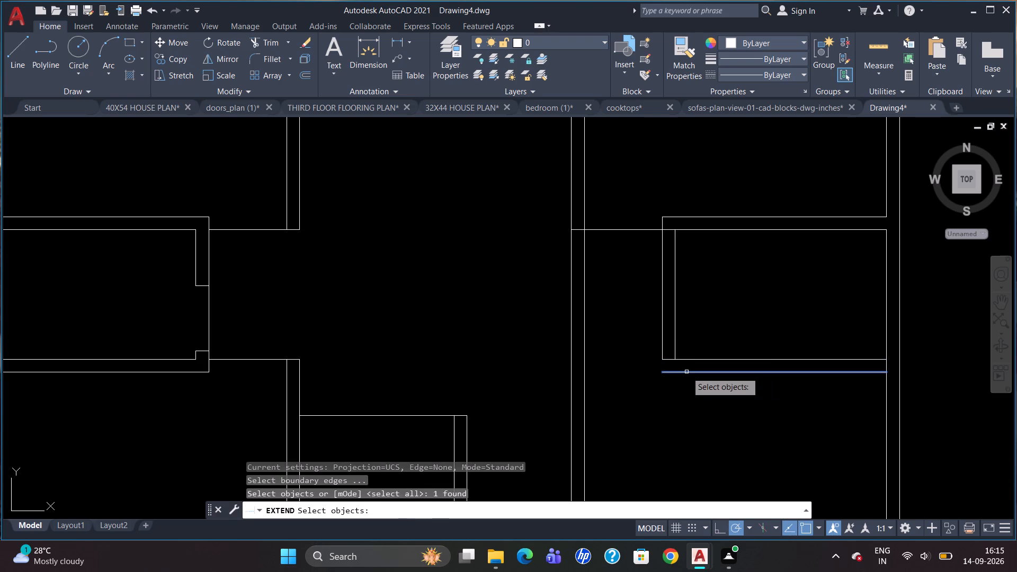
key("Return")
left_click(676, 324)
left_click(662, 343)
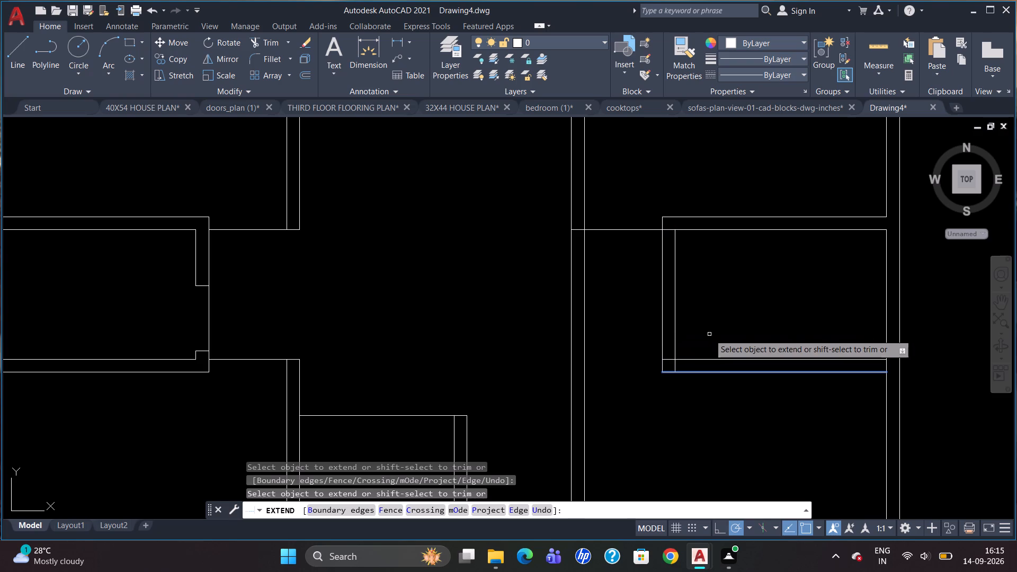
key("Escape")
Trim the overlapping line ends at the small room's left wall corners and where its bottom wall meets the exterior wall.
type("TR")
key("Return")
key("Return")
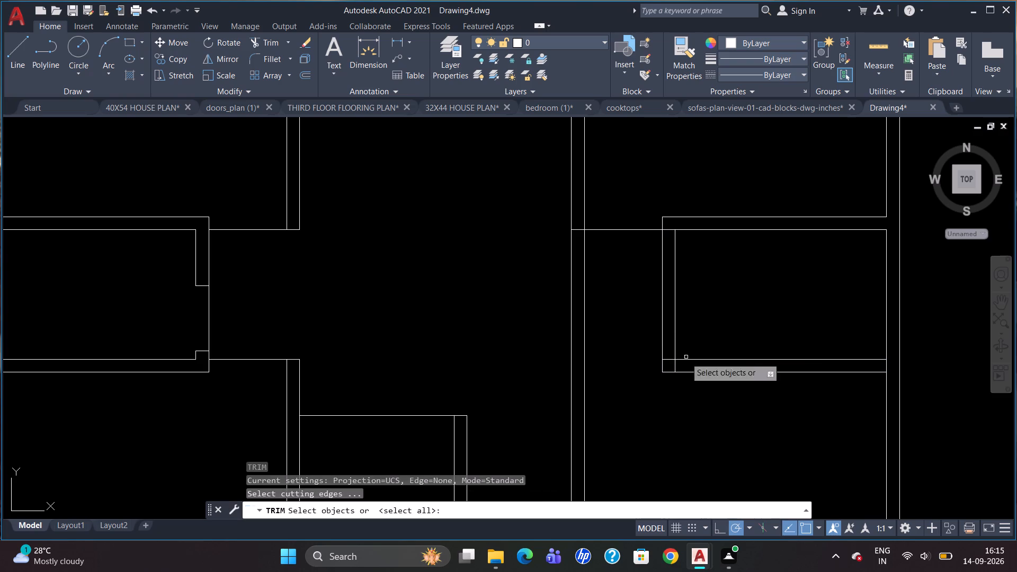
left_click(675, 365)
left_click(671, 361)
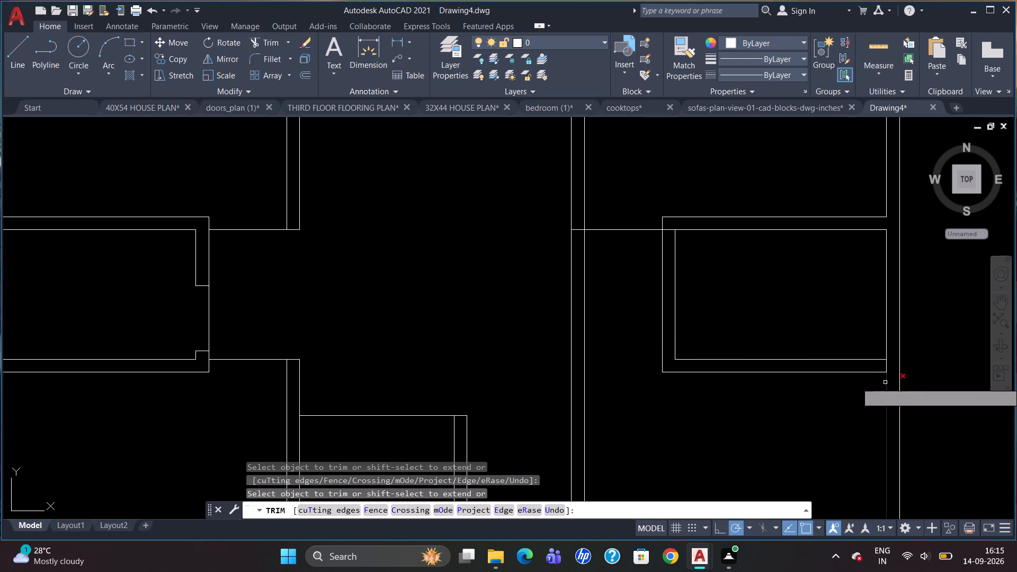
left_click(886, 369)
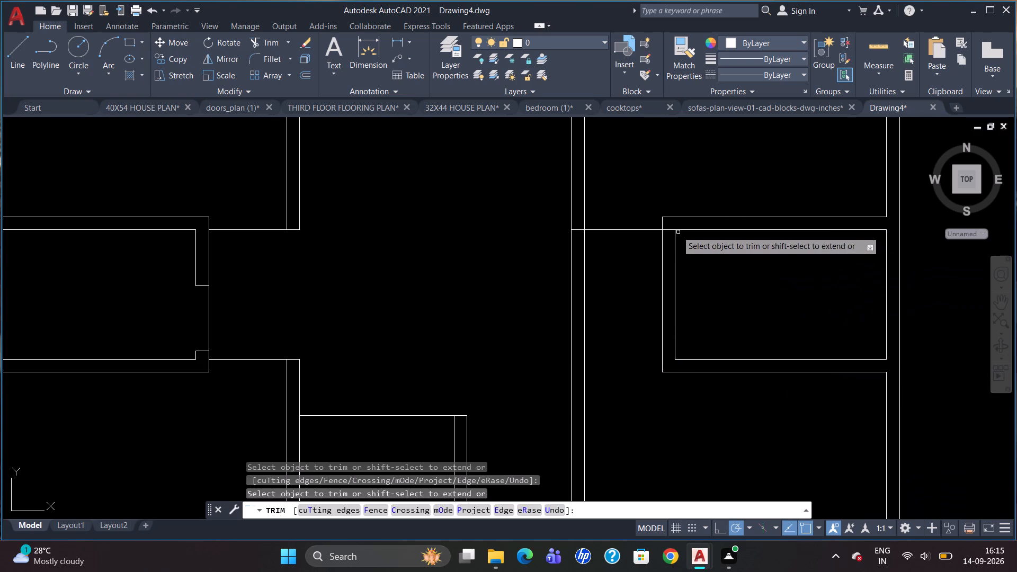
left_click(668, 231)
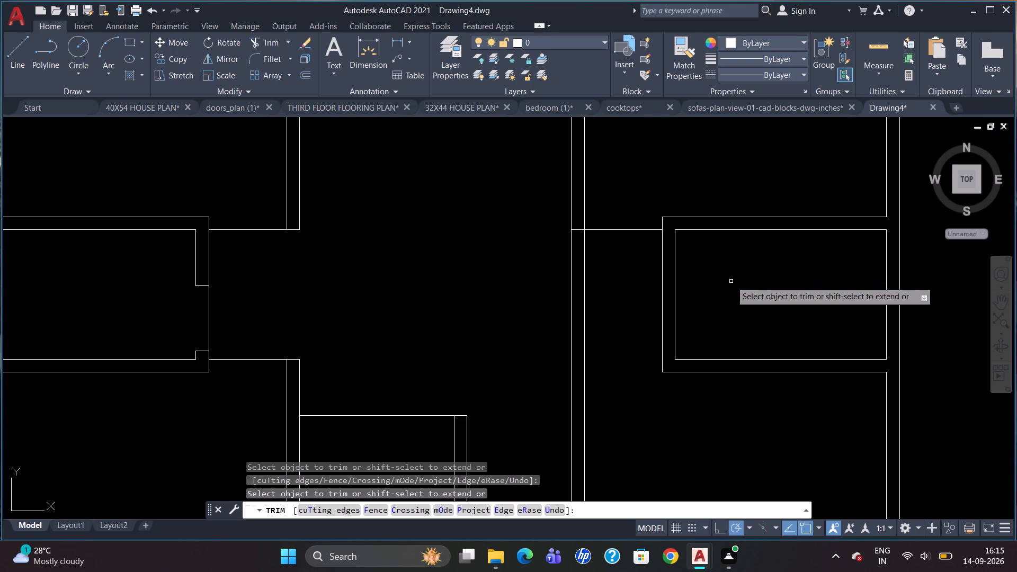
key("Escape")
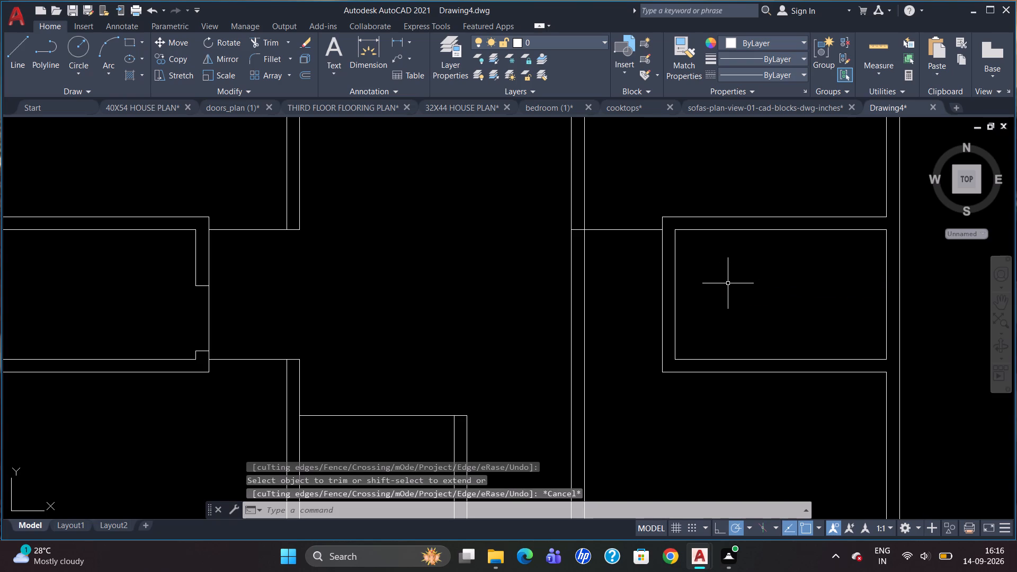
Draw a jamb line across the small room's left wall, tracked 4" above its lower-left inner corner.
key("l")
key("Return")
type("TK")
key("Return")
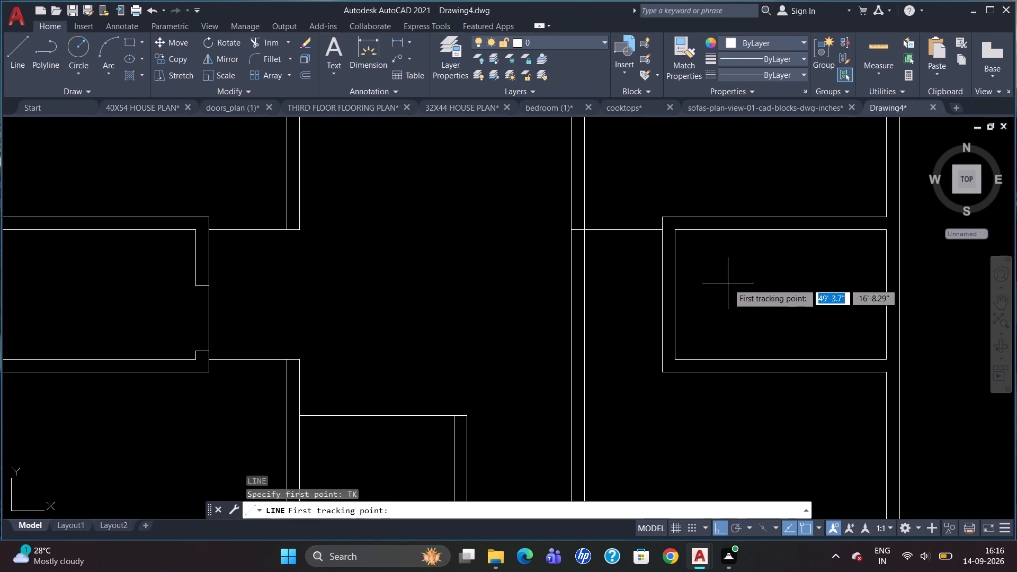
left_click(677, 361)
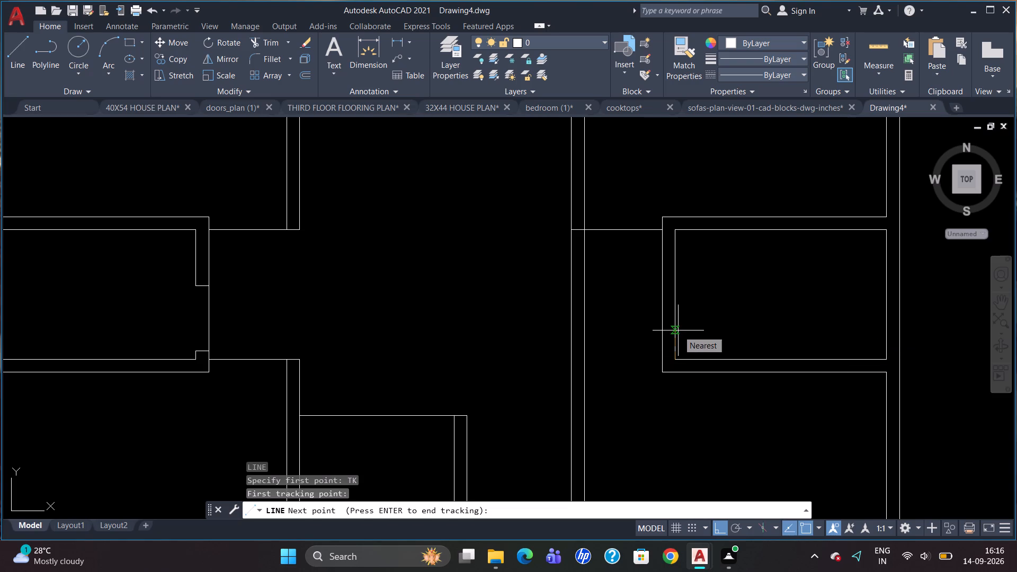
key("4")
key("Return")
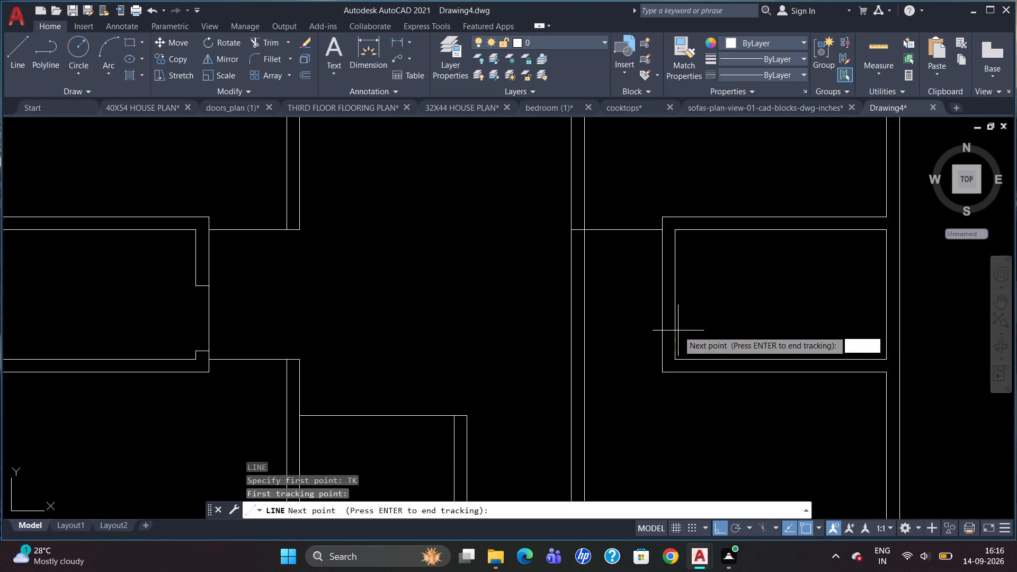
key("Return")
scroll(666, 336, "up", 3)
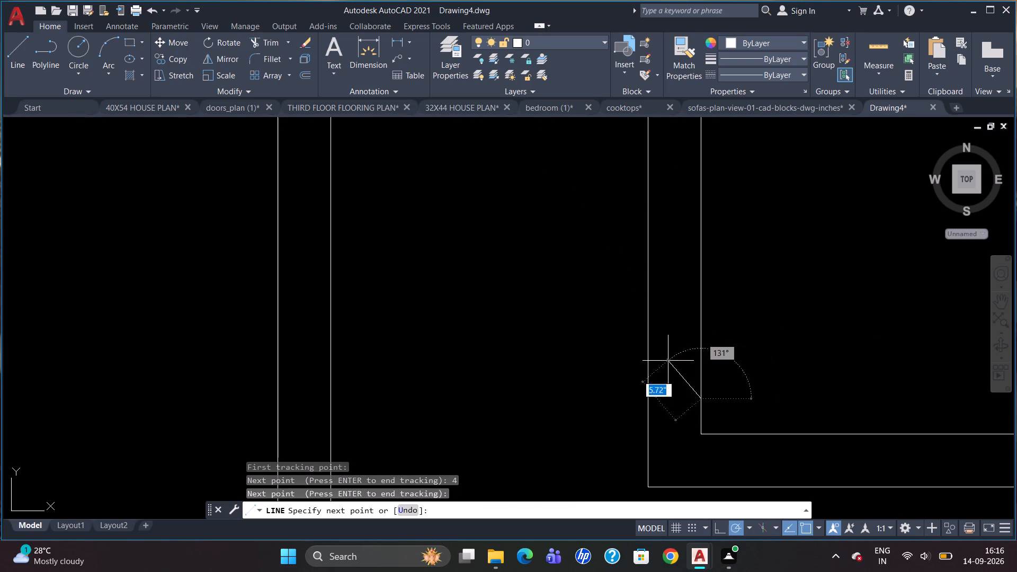
left_click(647, 398)
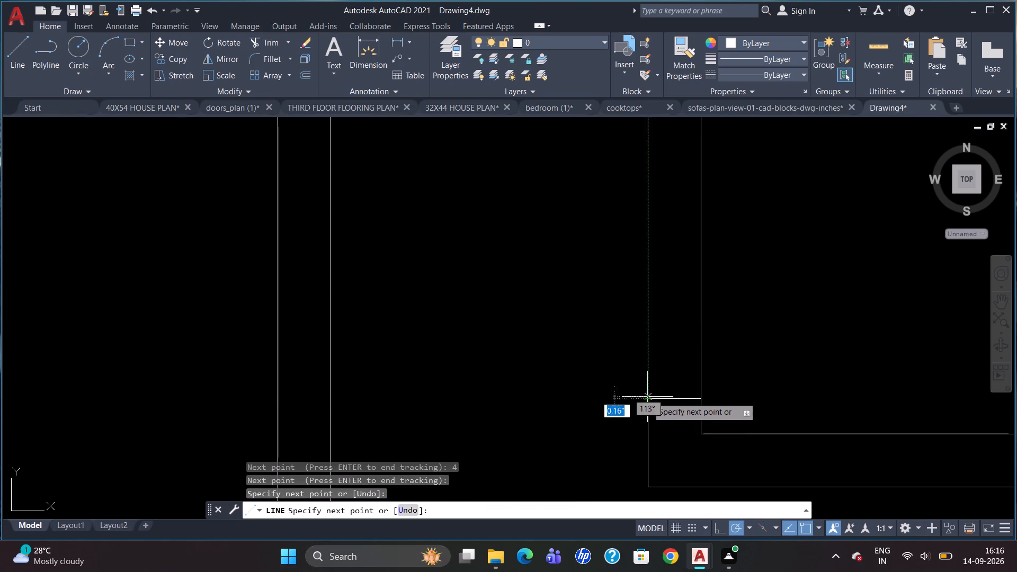
key("Escape")
Offset the jamb line 2'6" upward to mark the other side of the door opening.
key("o")
key("Return")
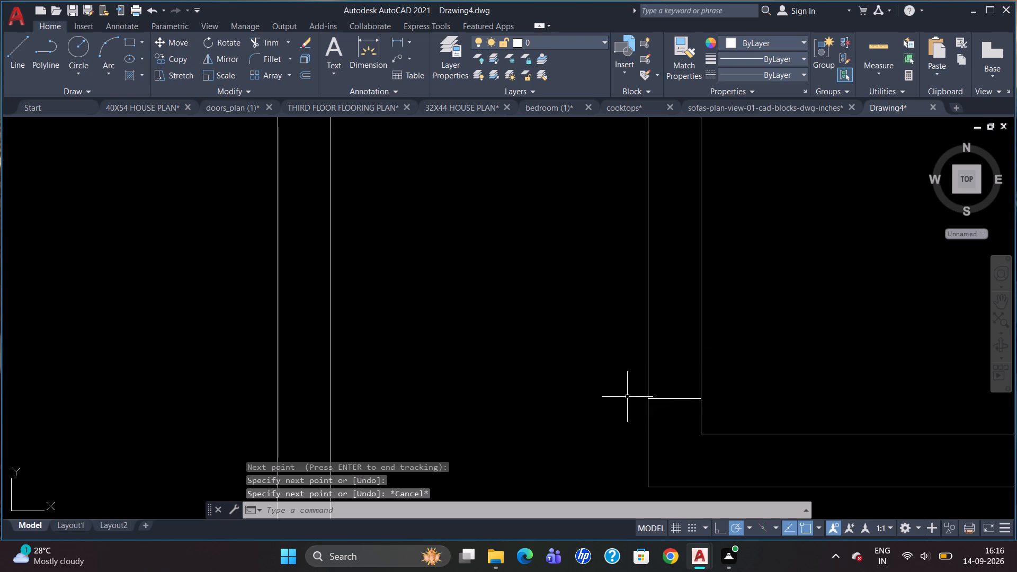
type("2'6\"")
key("Return")
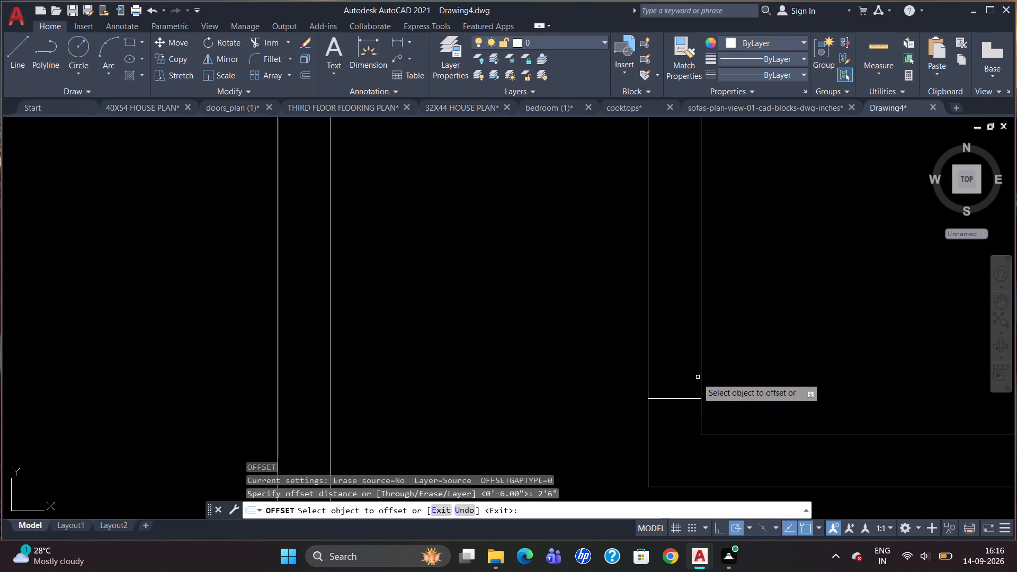
left_click(683, 398)
left_click(701, 325)
key("Escape")
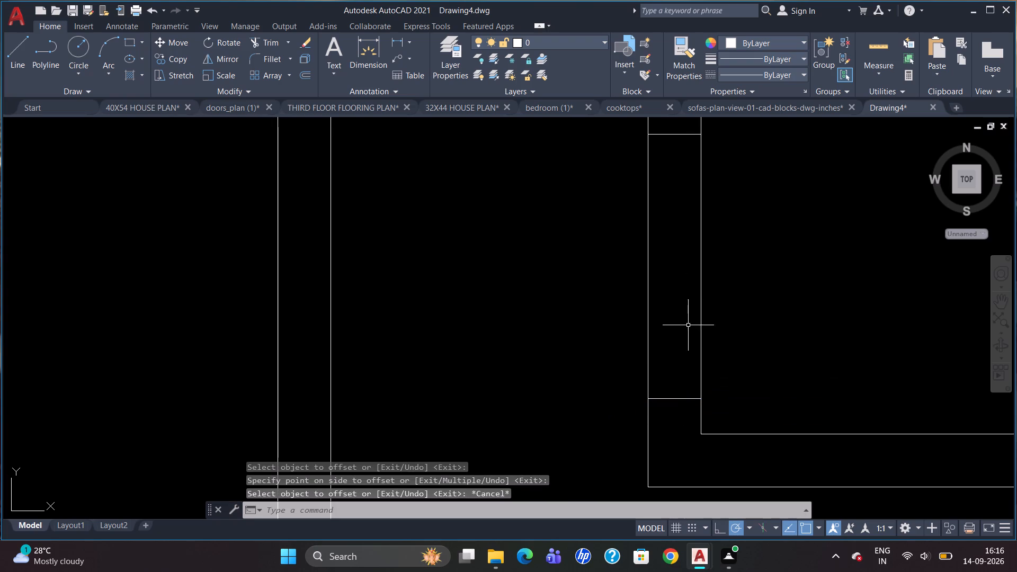
Trim the inner line of the small room's left wall between the two jamb lines.
scroll(701, 330, "down", 1)
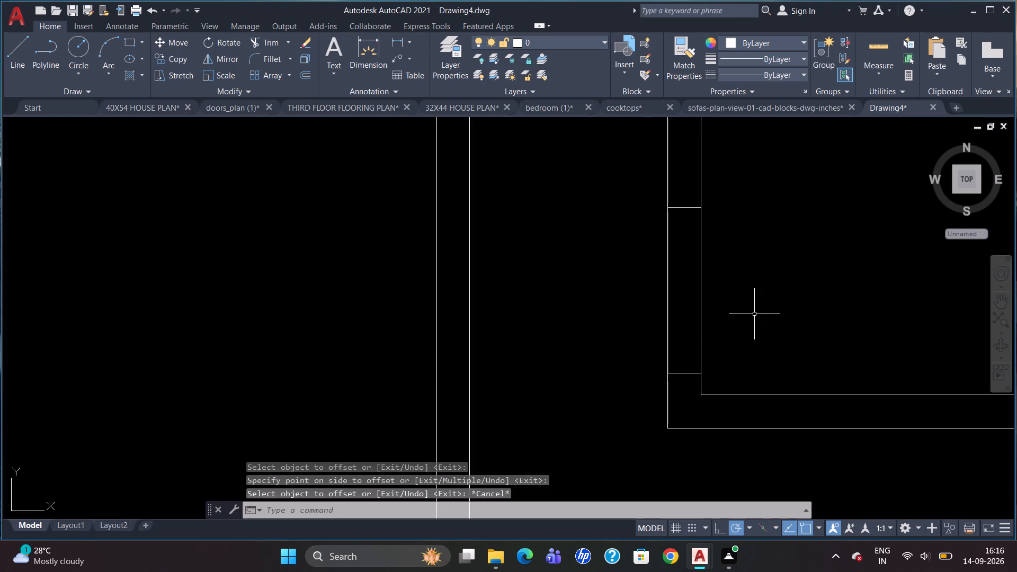
type("TR")
key("Return")
key("Return")
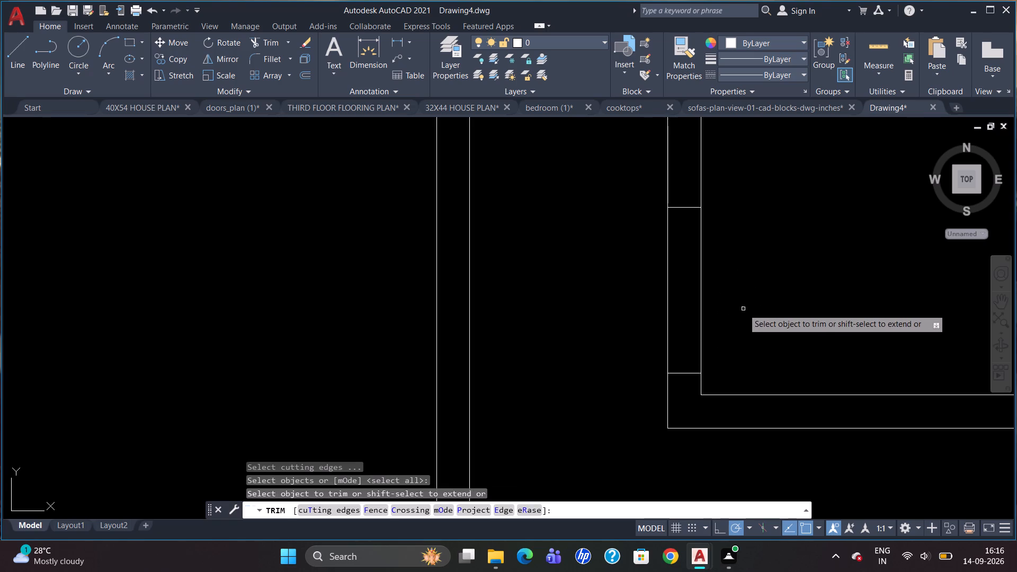
left_click(703, 279)
left_click(701, 281)
left_click(699, 285)
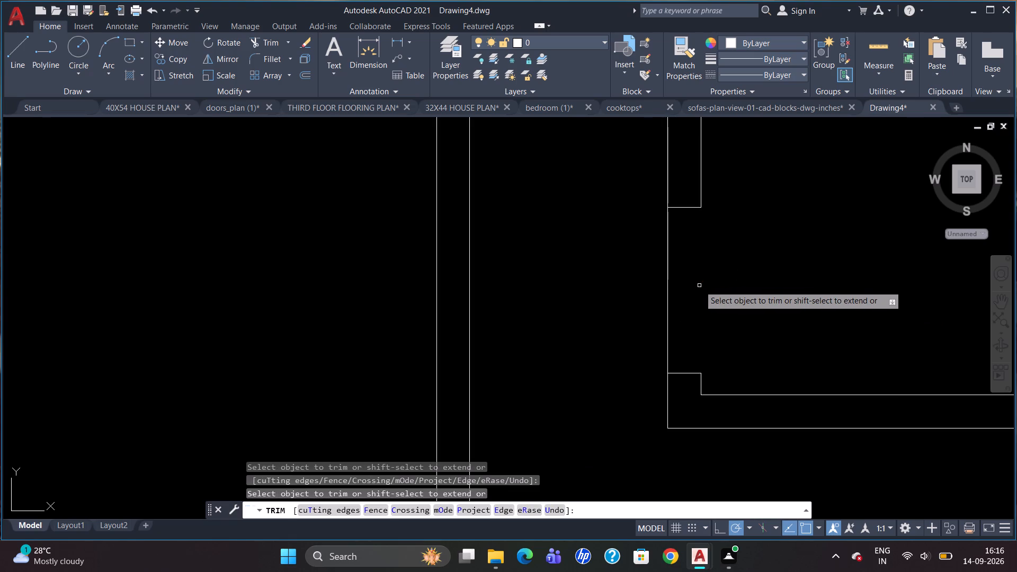
scroll(696, 285, "down", 2)
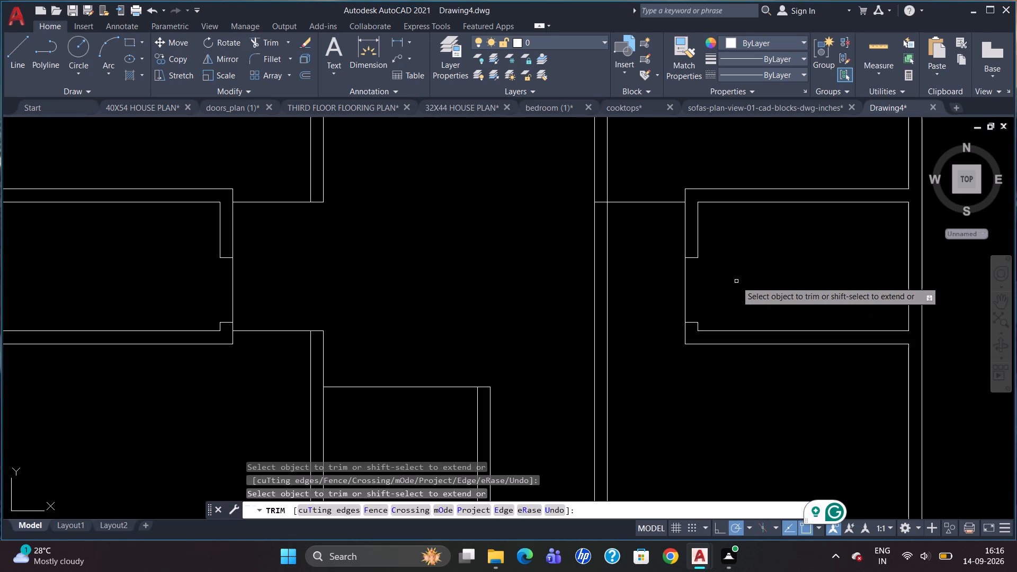
scroll(736, 282, "down", 1)
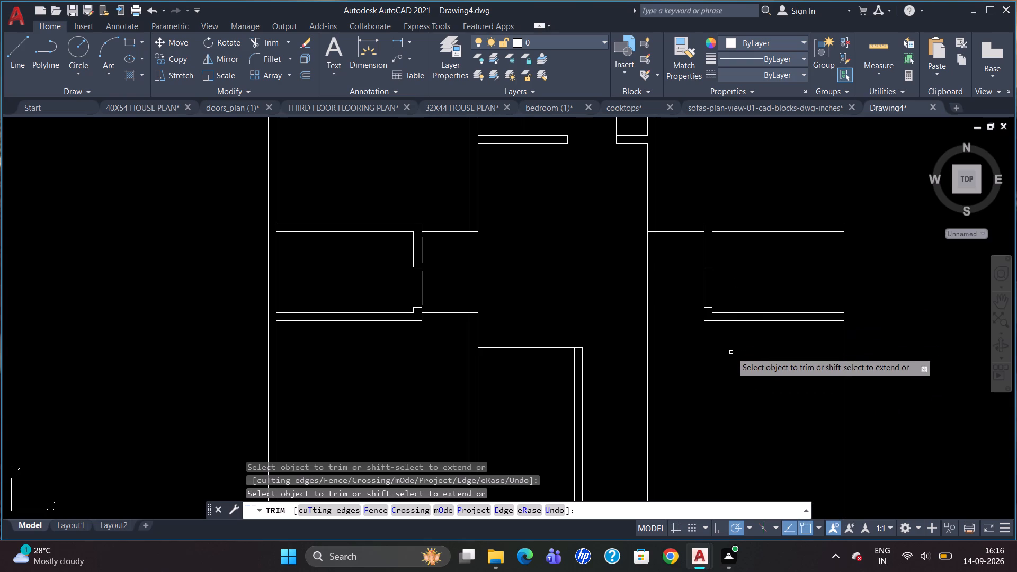
key("Escape")
Draw a horizontal line from the small room's left wall, level with its inner bottom line, to the central vertical wall's far line.
key("l")
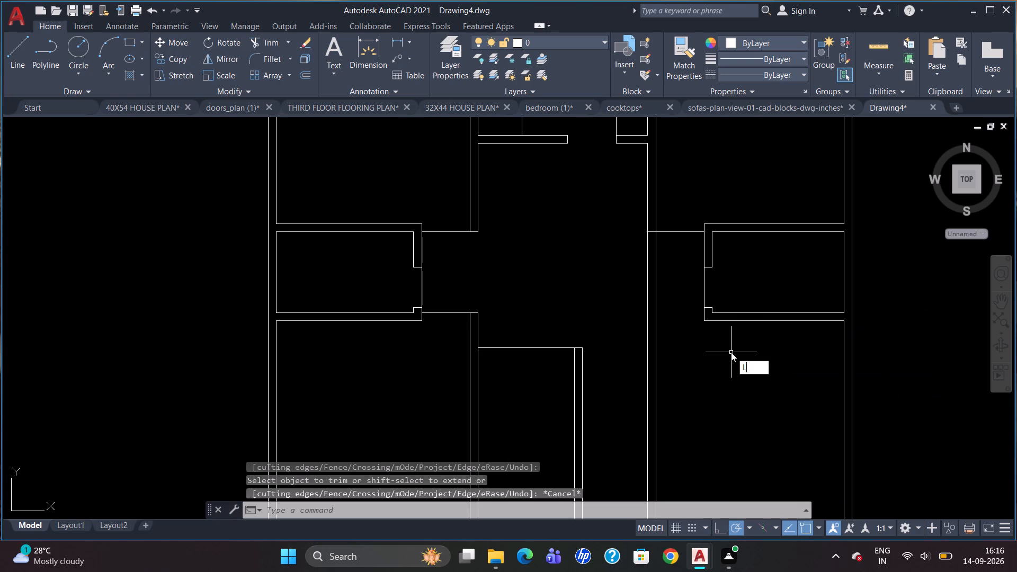
key("Return")
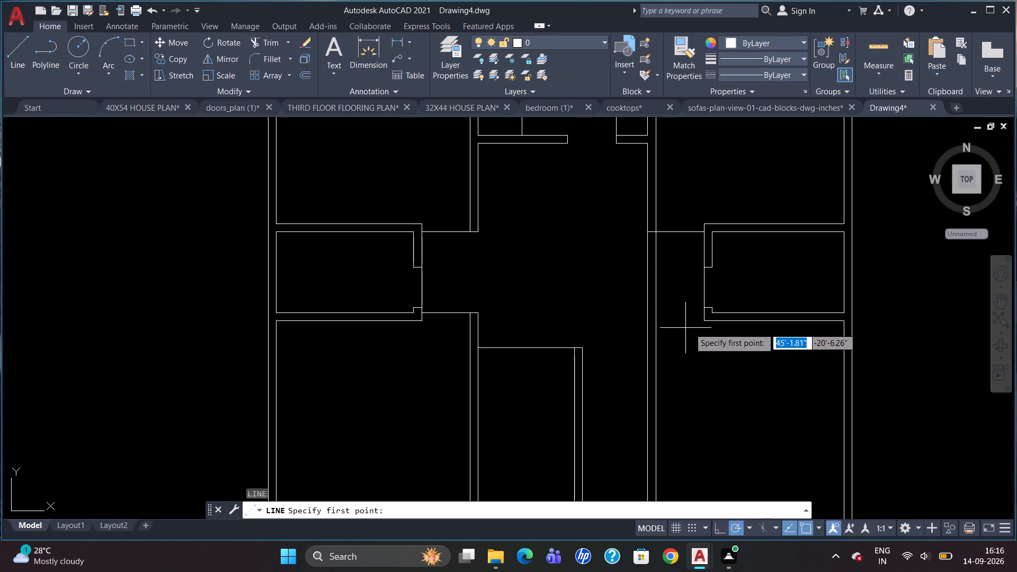
scroll(692, 310, "up", 1)
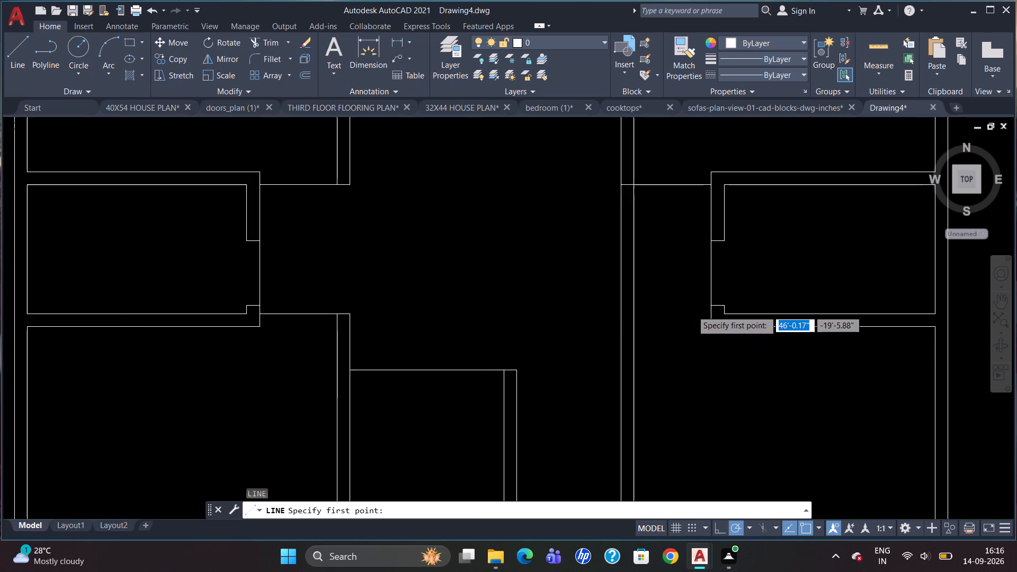
scroll(692, 310, "up", 1)
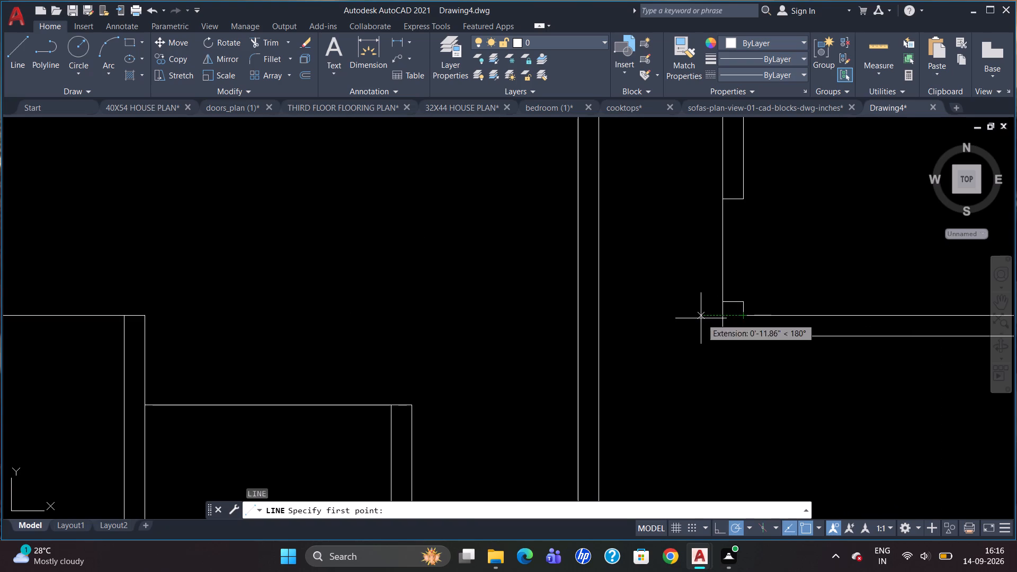
left_click(721, 317)
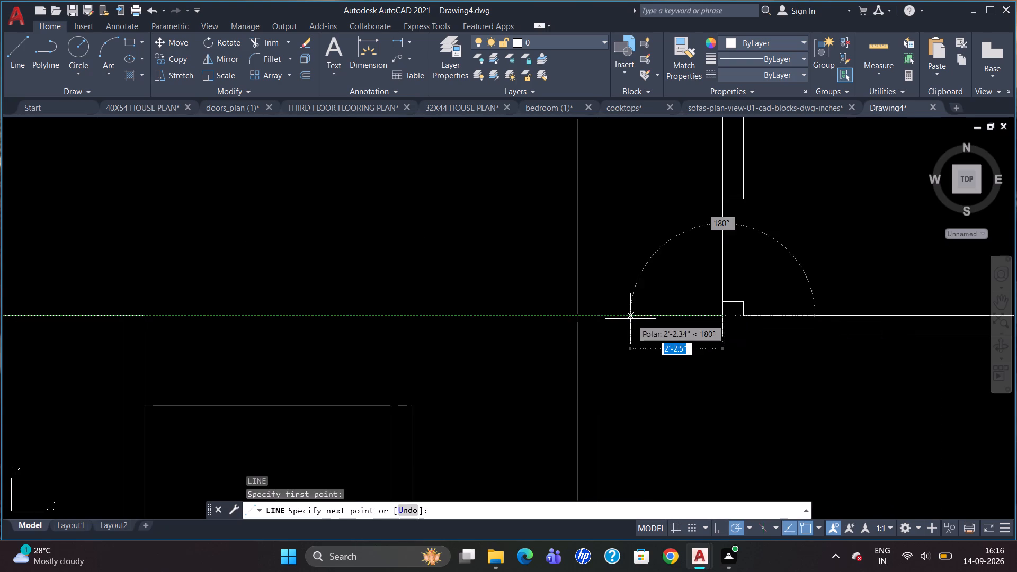
left_click(579, 316)
key("Escape")
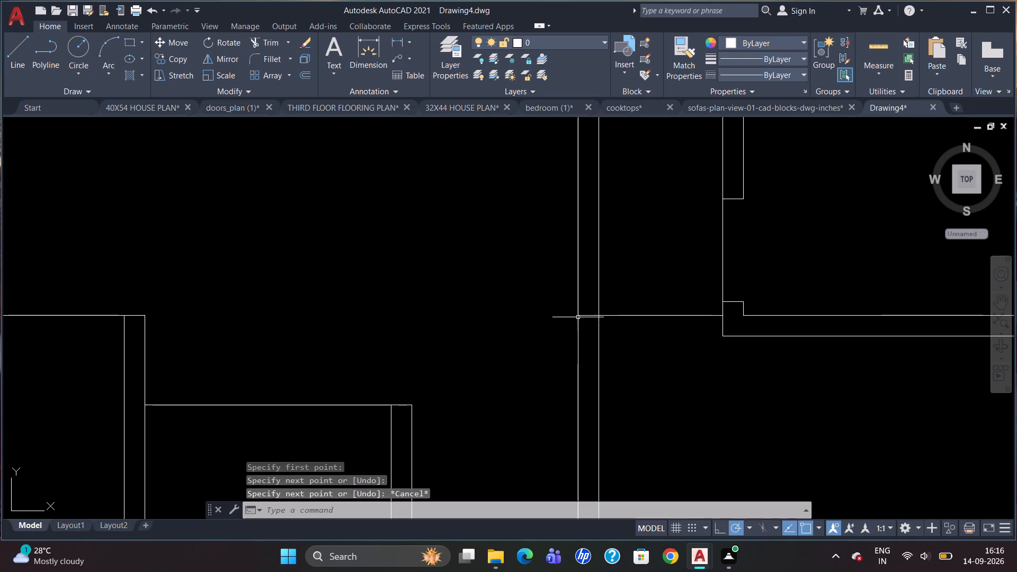
Trim both lines of the central vertical wall between the two horizontal lines beside the small right-hand room to open the passage.
scroll(716, 370, "down", 2)
type("TR")
key("Return")
key("Return")
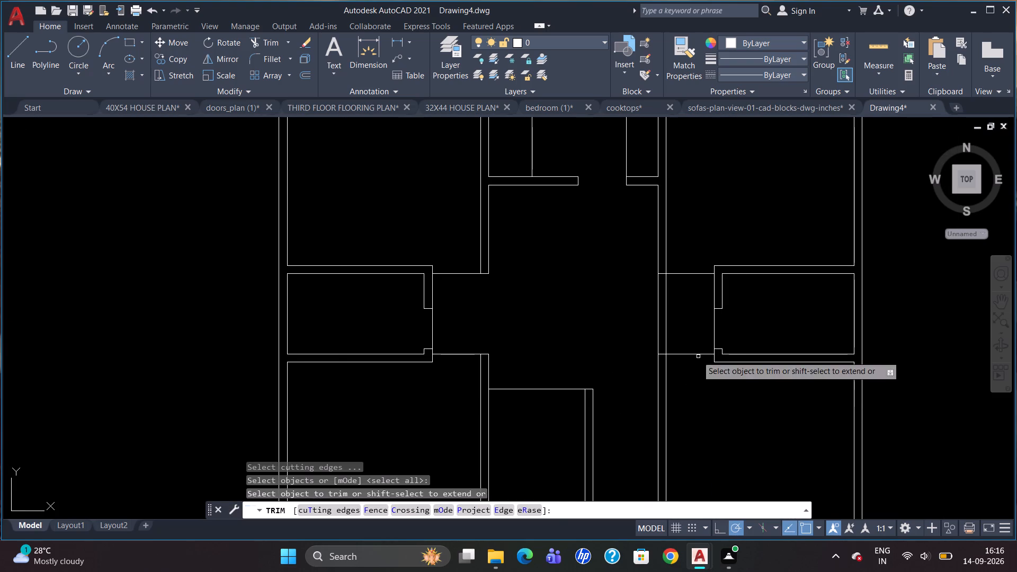
left_click_drag(682, 314, 610, 330)
left_click(610, 331)
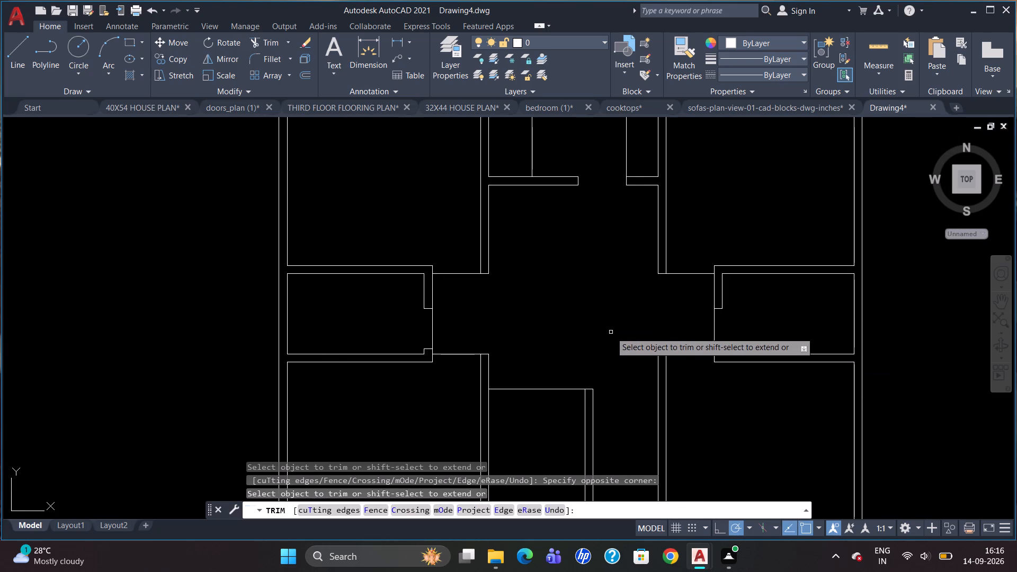
left_click(611, 332)
left_click(611, 332)
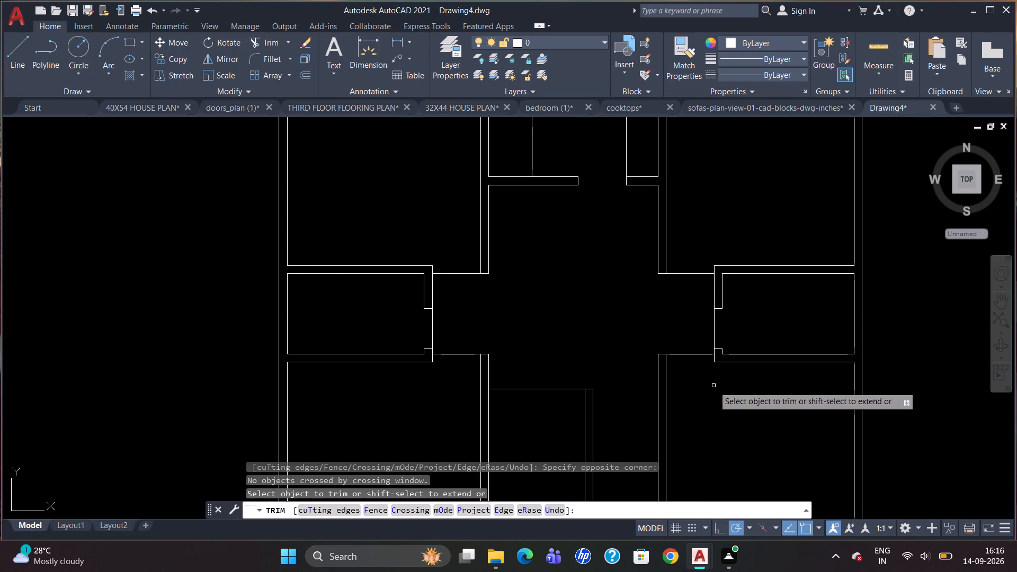
scroll(713, 388, "down", 1)
scroll(757, 271, "down", 1)
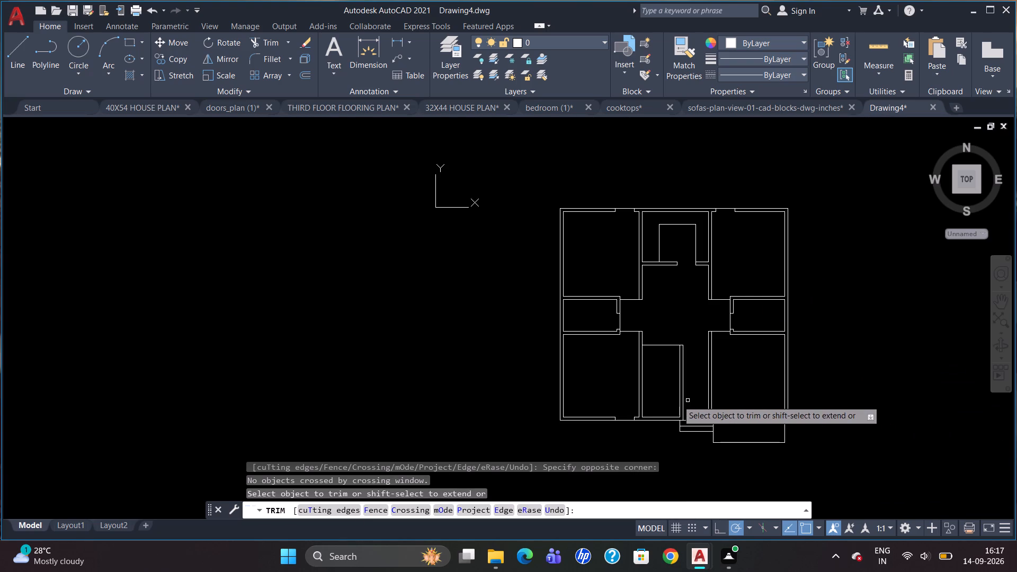
key("Escape")
scroll(848, 456, "up", 2)
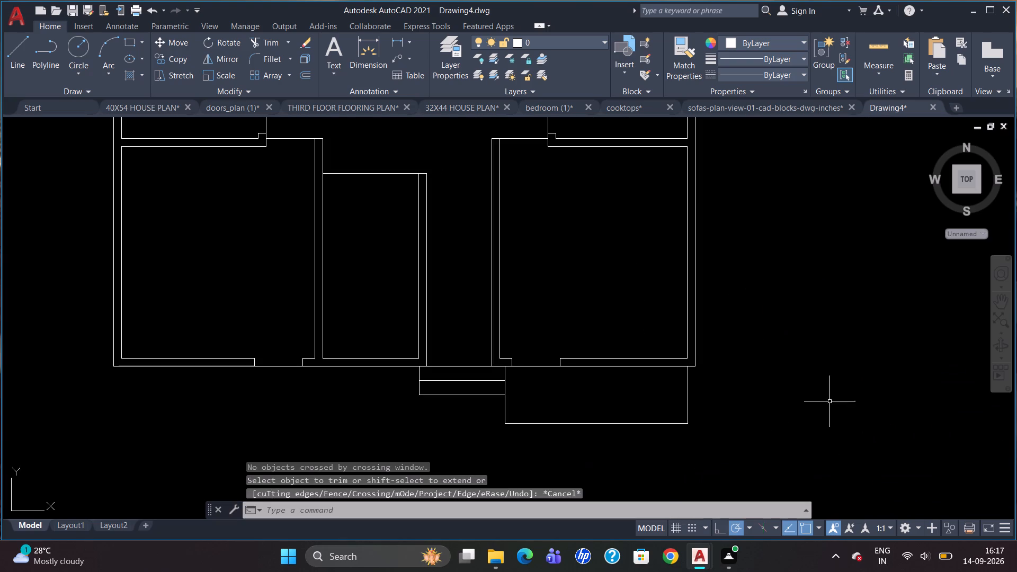
Measure the front rectangle's depth along its outer side with a temporary linear dimension, and delete that dimension.
scroll(793, 321, "down", 2)
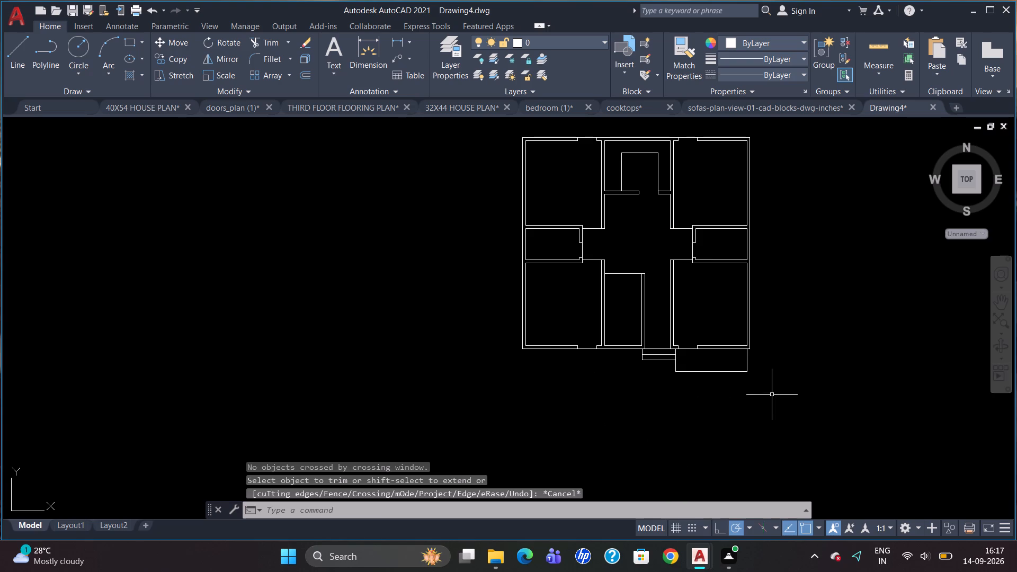
scroll(758, 380, "up", 2)
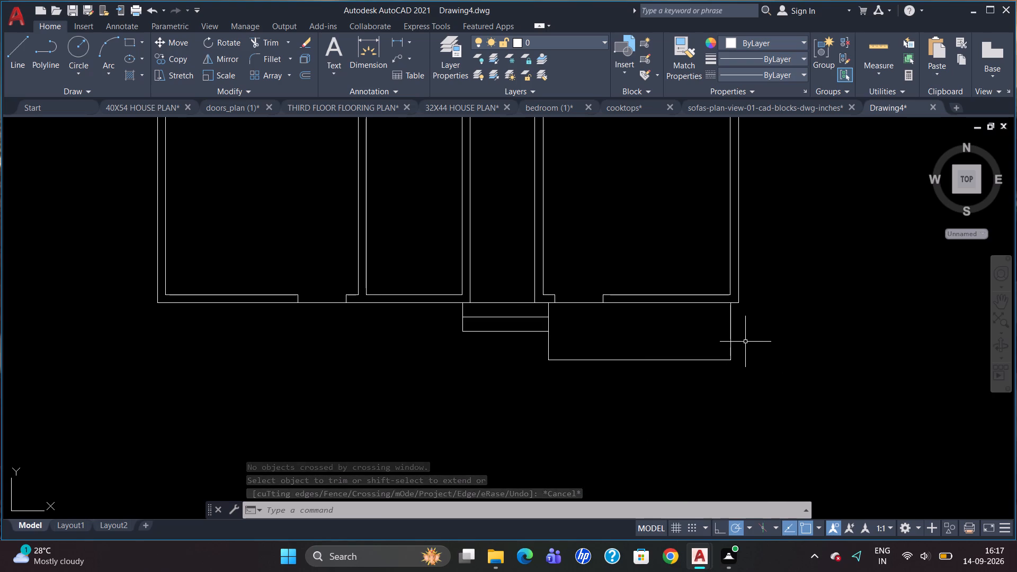
type("DLI")
key("Return")
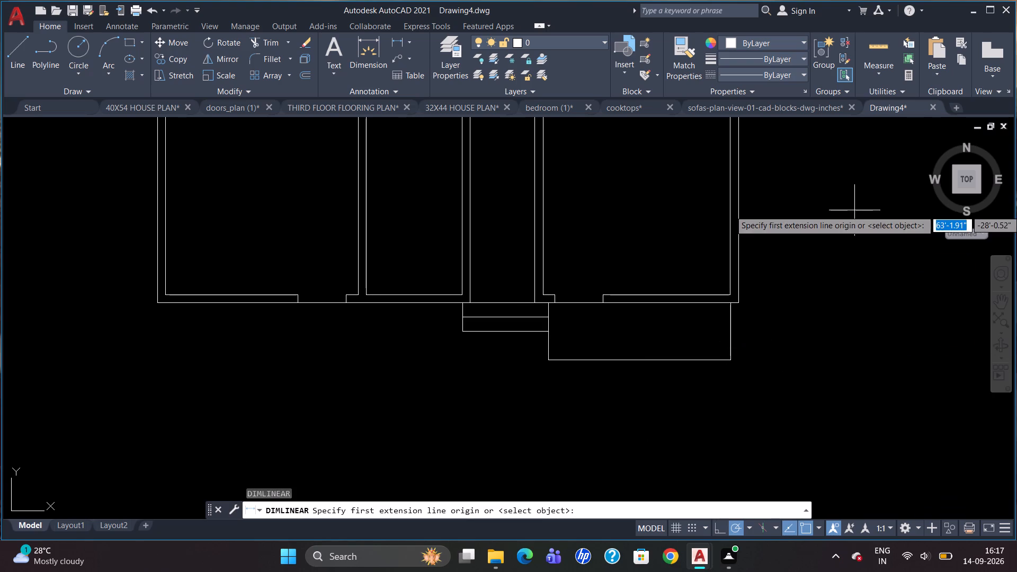
left_click_drag(728, 307, 729, 308)
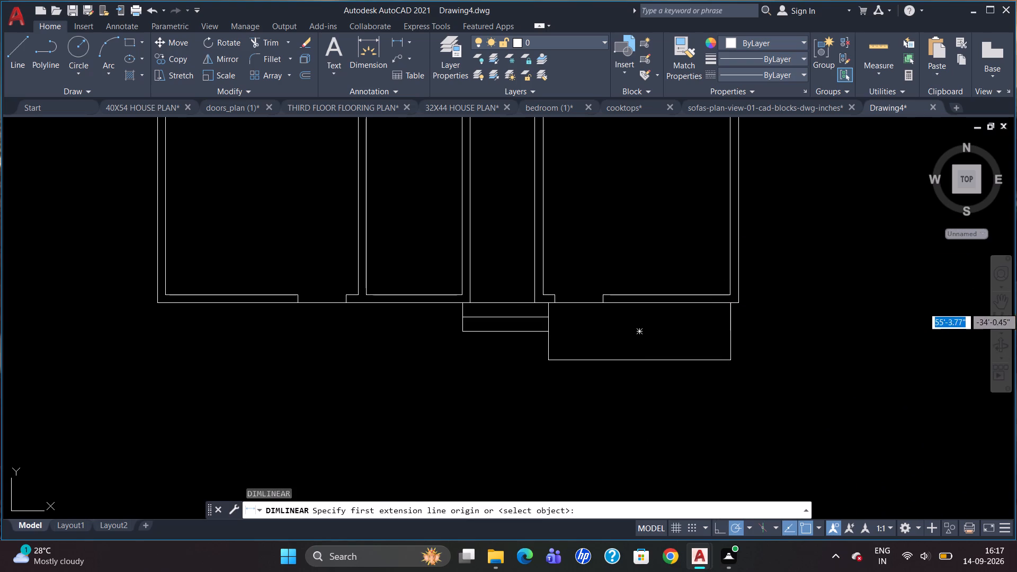
left_click_drag(729, 308, 729, 316)
left_click(730, 360)
left_click(722, 356)
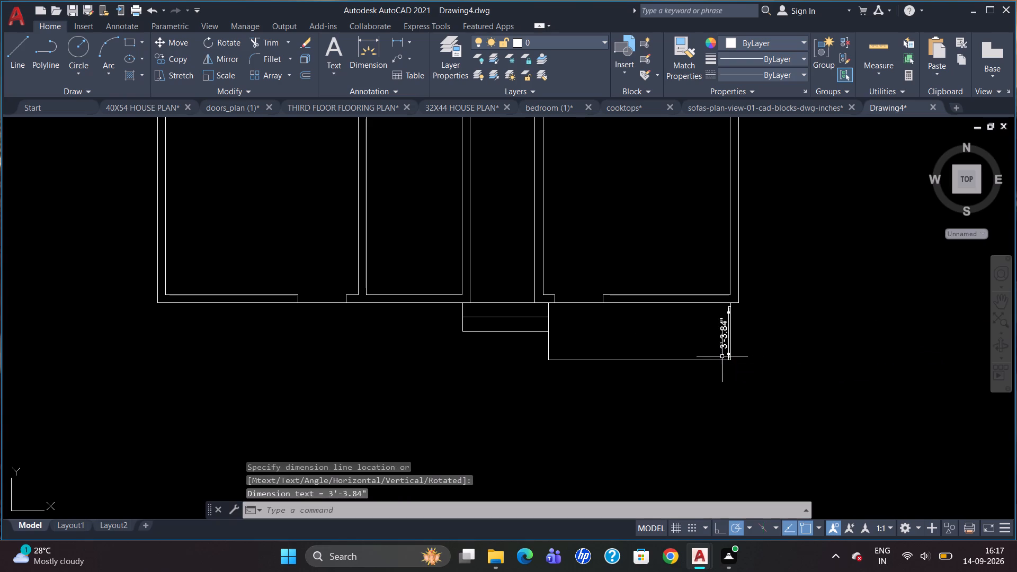
left_click(719, 334)
key("Delete")
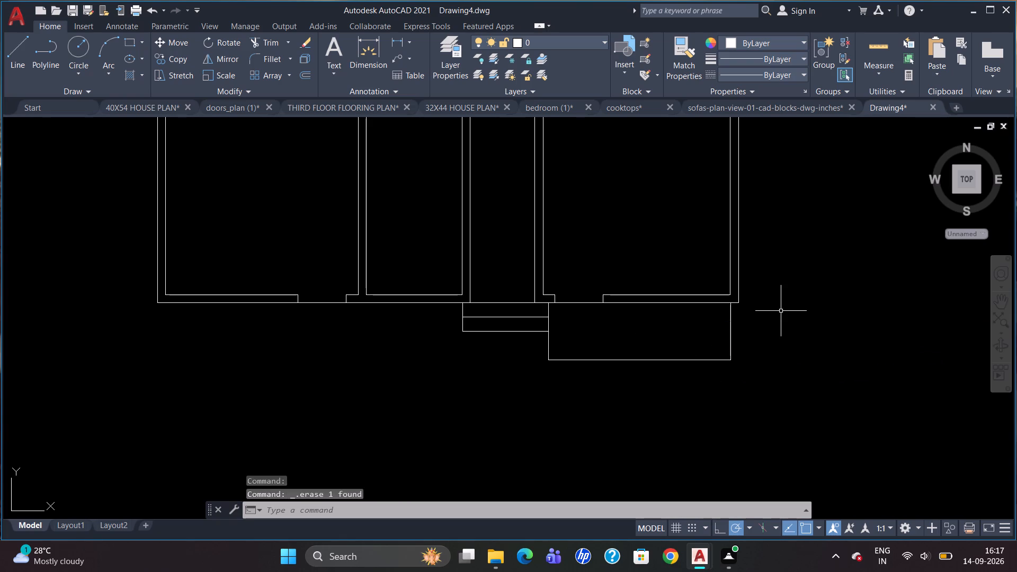
Delete the rectangle in front of the lower-right room, beside the entrance steps.
left_click(732, 360)
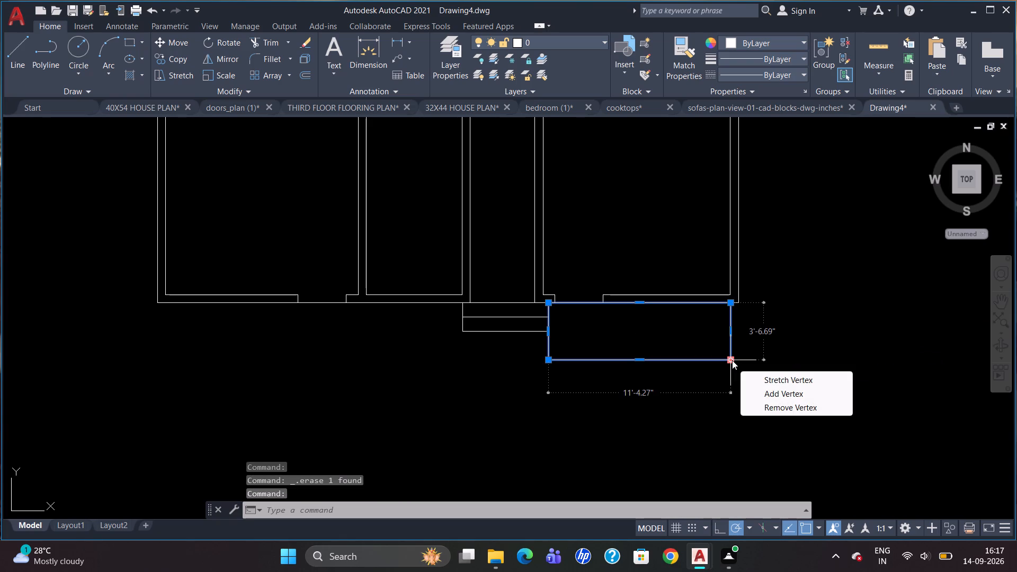
key("Delete")
key("Delete")
key("Delete")
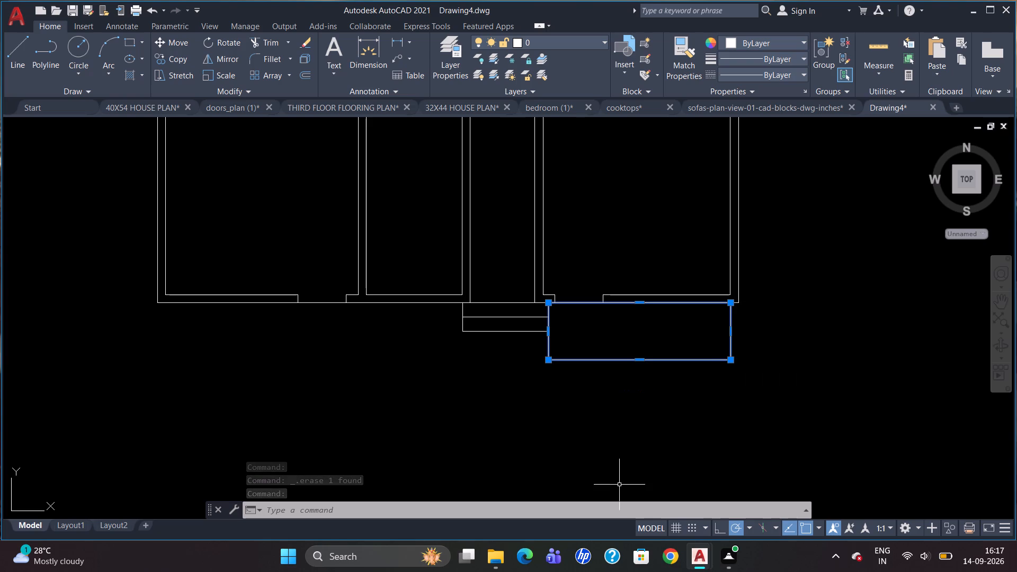
key("Delete")
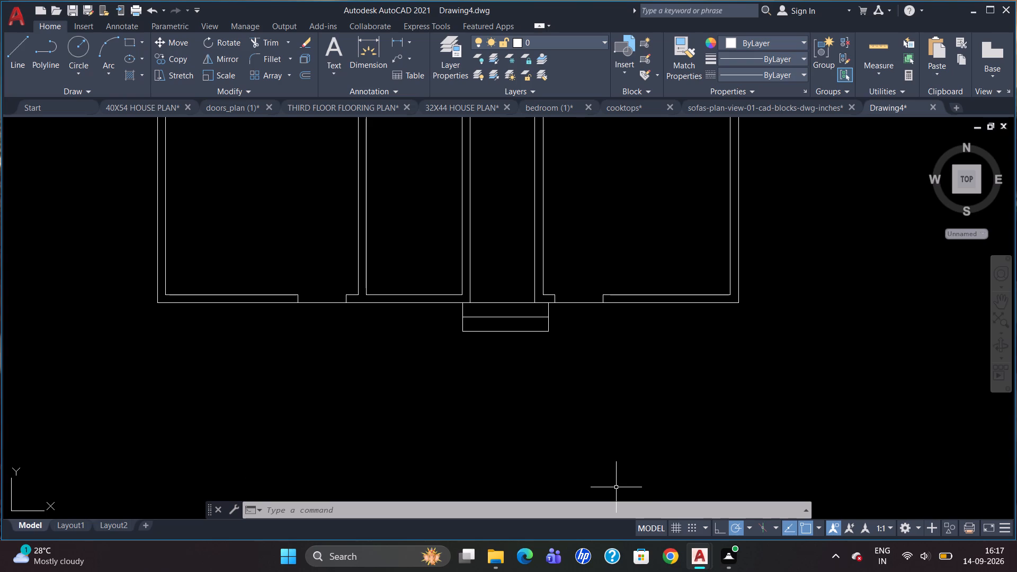
Start a line outline at the bottom outer wall near the lower-left room's outer corner, with a first segment 3' straight down.
key("l")
key("Return")
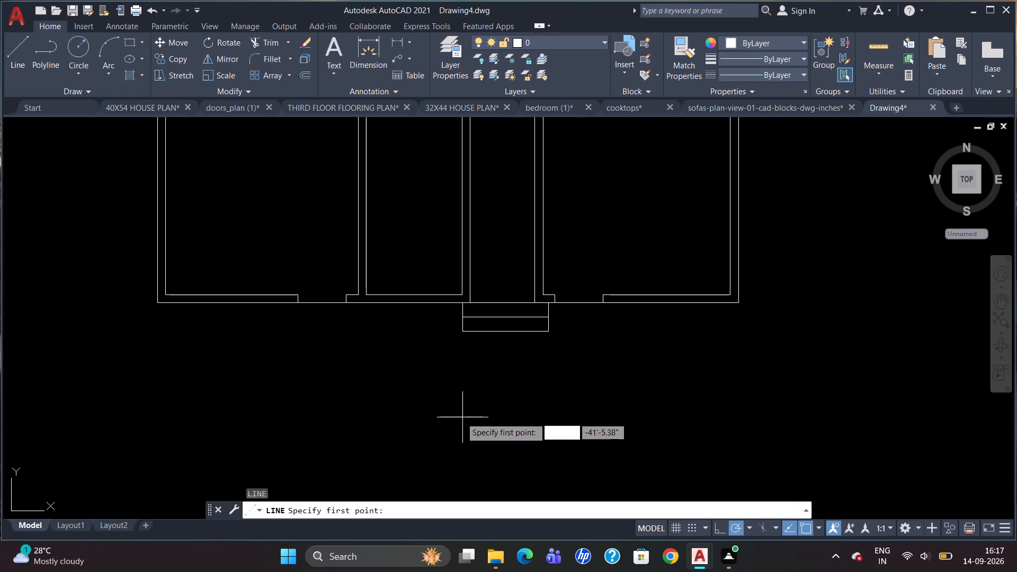
left_click(167, 303)
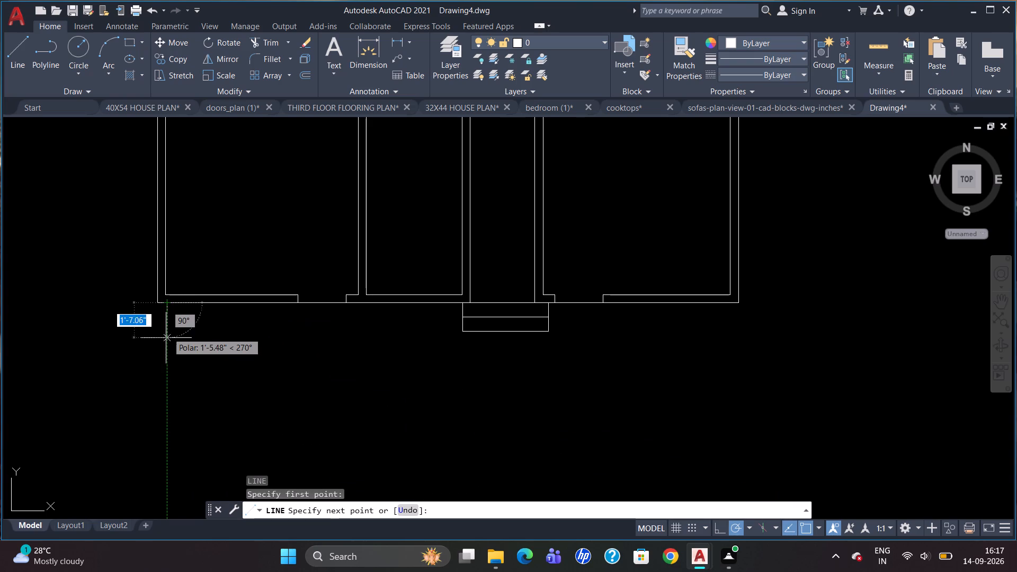
type("3'")
key("Return")
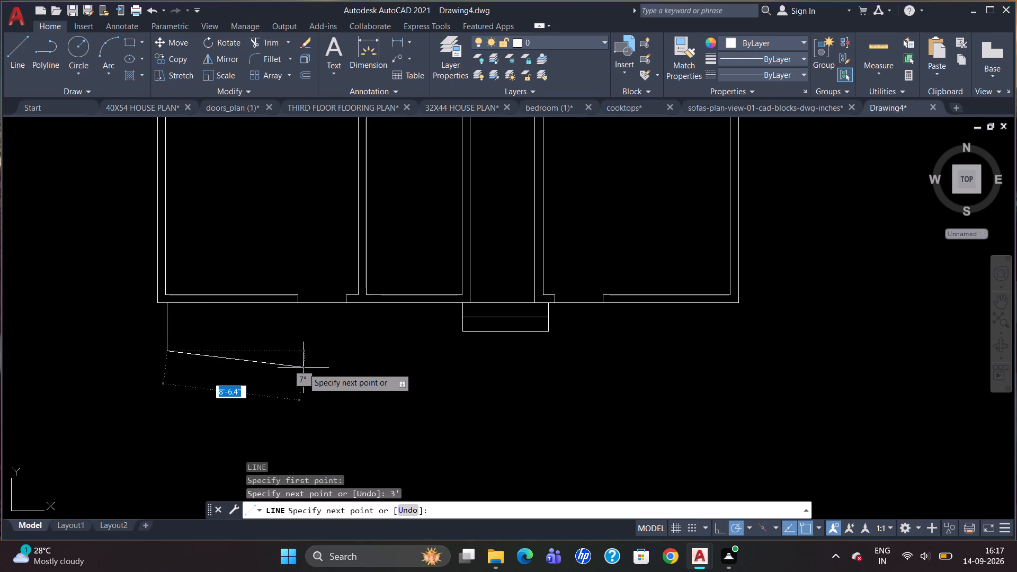
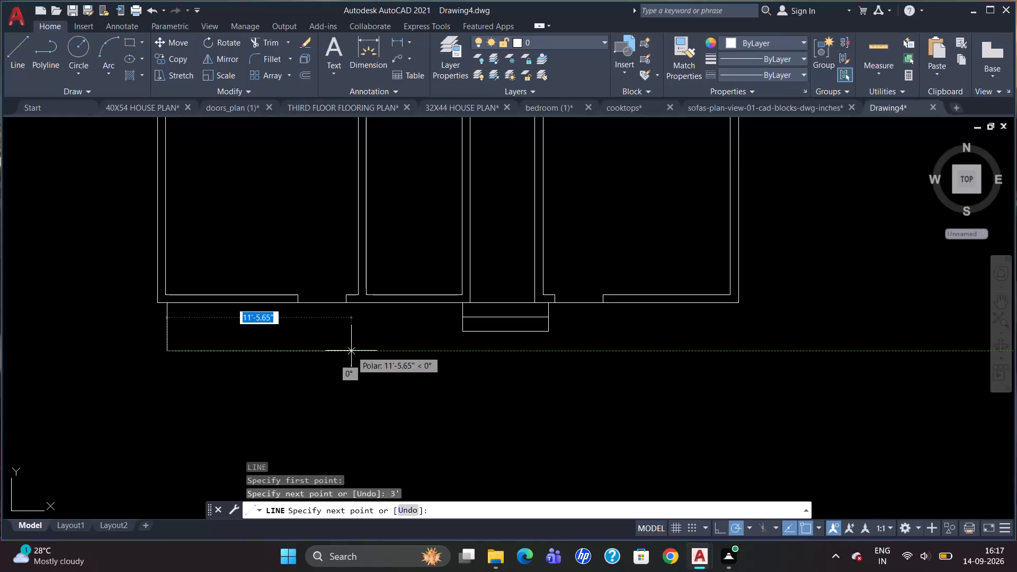
Complete the lower-left outline with a horizontal segment about 11'-6" long and a vertical segment back up to the bottom outer wall.
left_click(352, 350)
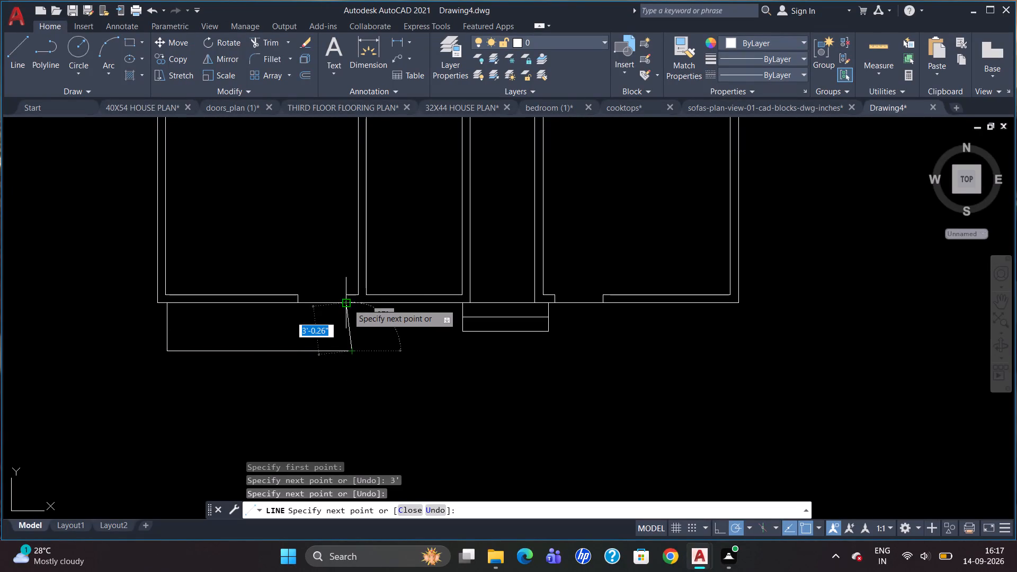
left_click(352, 303)
key("Escape")
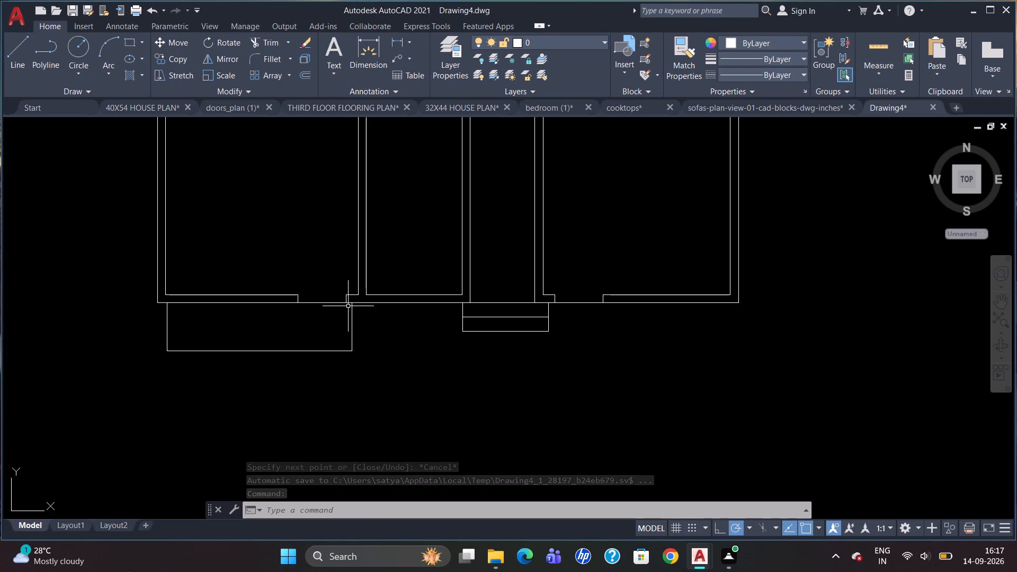
Draw a 3' line straight down from the bottom outer wall at the entrance steps' corner nearest the lower-right room.
key("l")
key("Return")
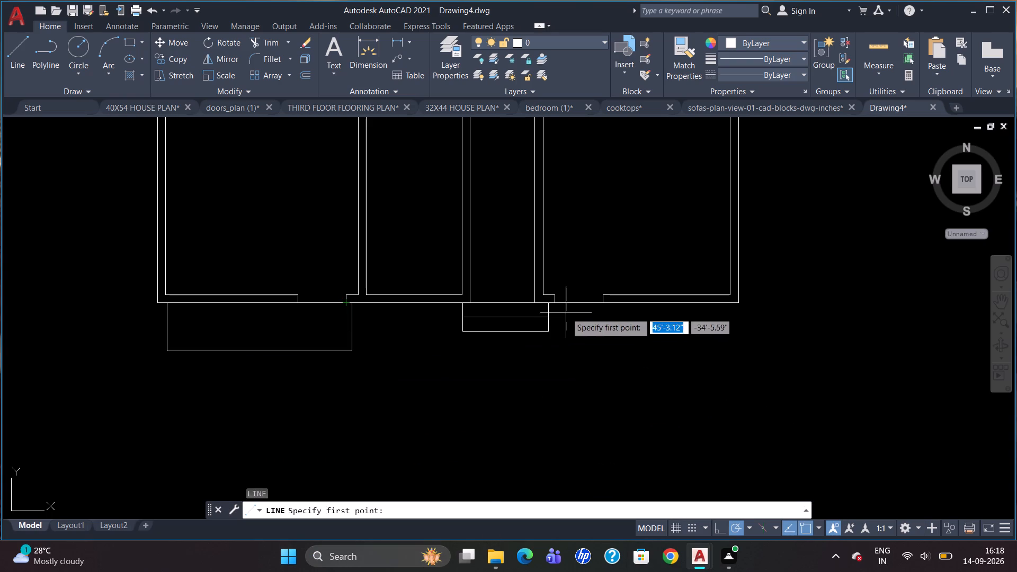
left_click(547, 303)
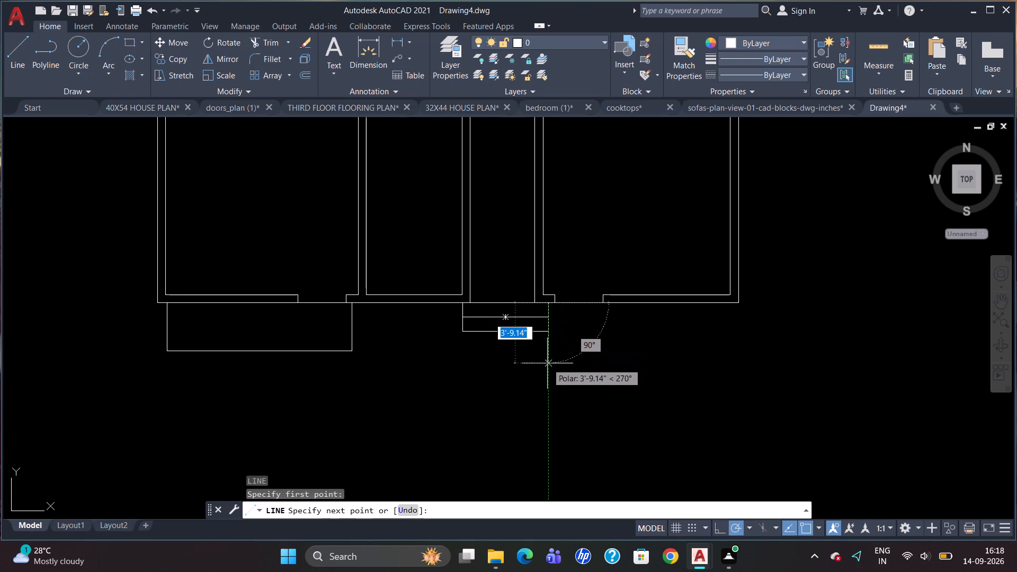
type("3'")
key("Return")
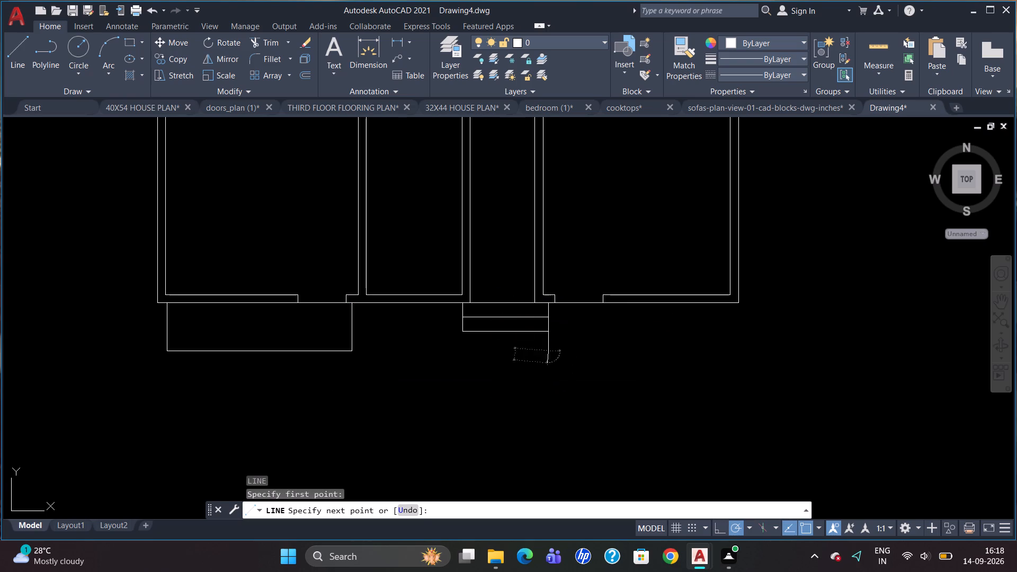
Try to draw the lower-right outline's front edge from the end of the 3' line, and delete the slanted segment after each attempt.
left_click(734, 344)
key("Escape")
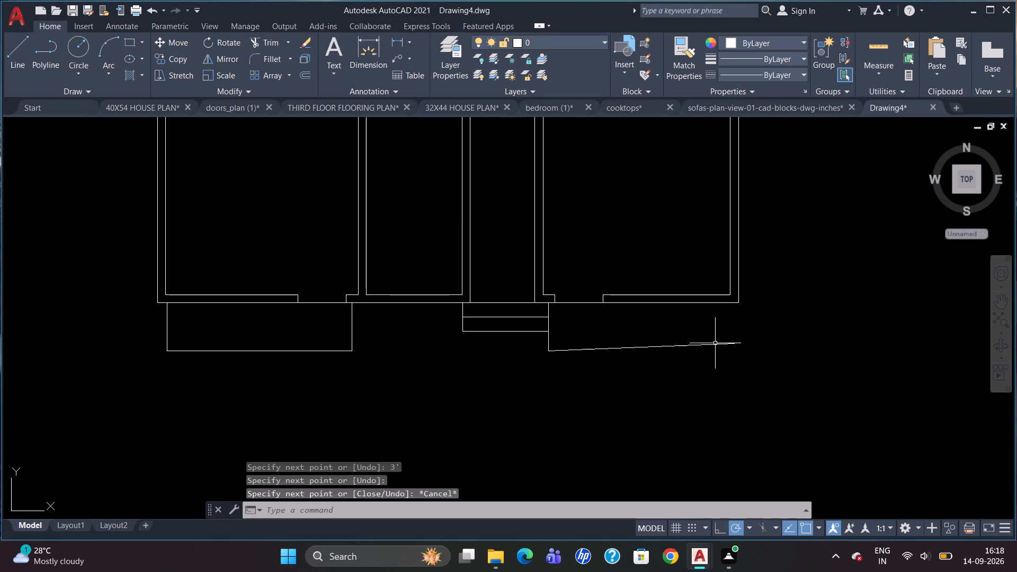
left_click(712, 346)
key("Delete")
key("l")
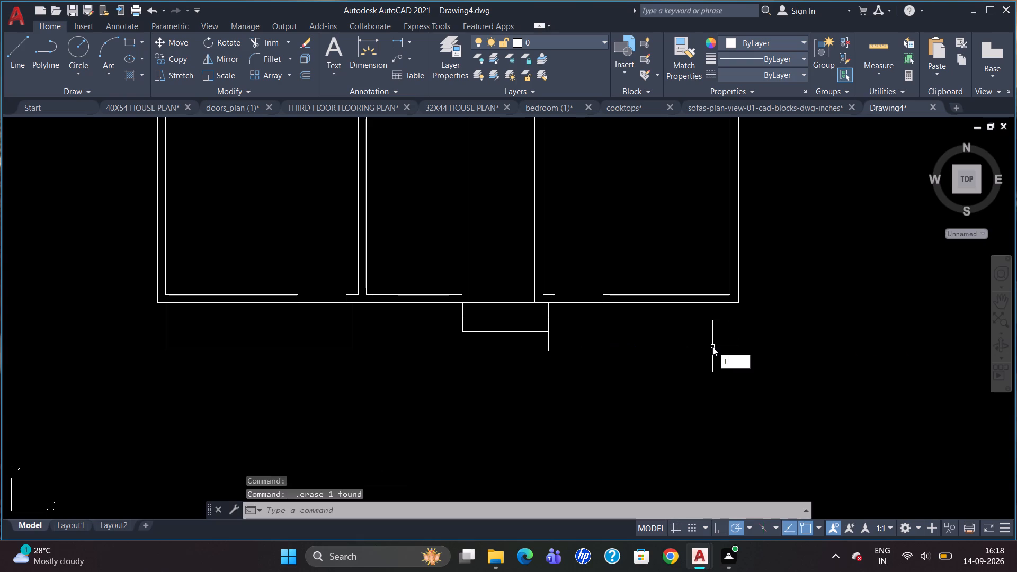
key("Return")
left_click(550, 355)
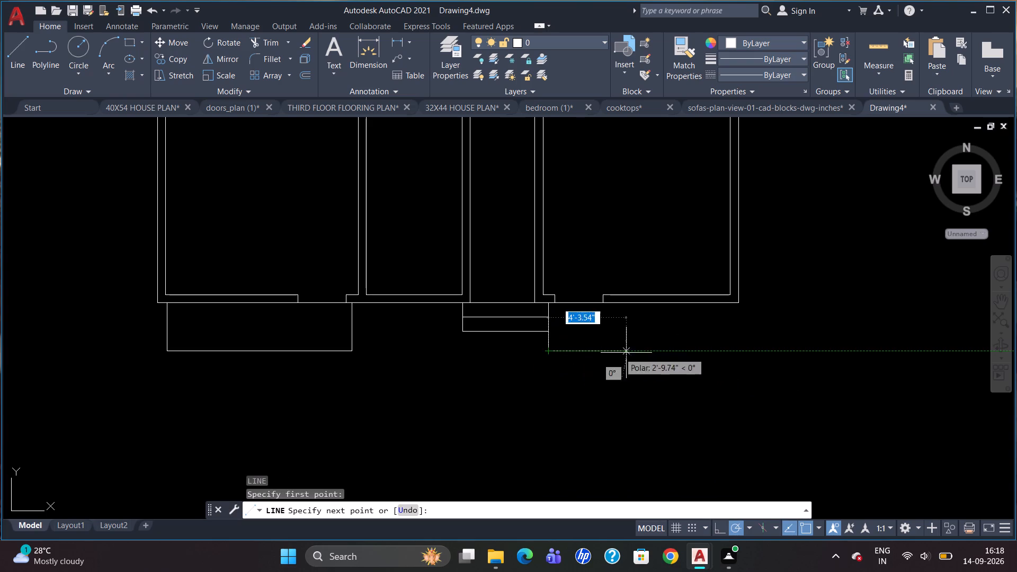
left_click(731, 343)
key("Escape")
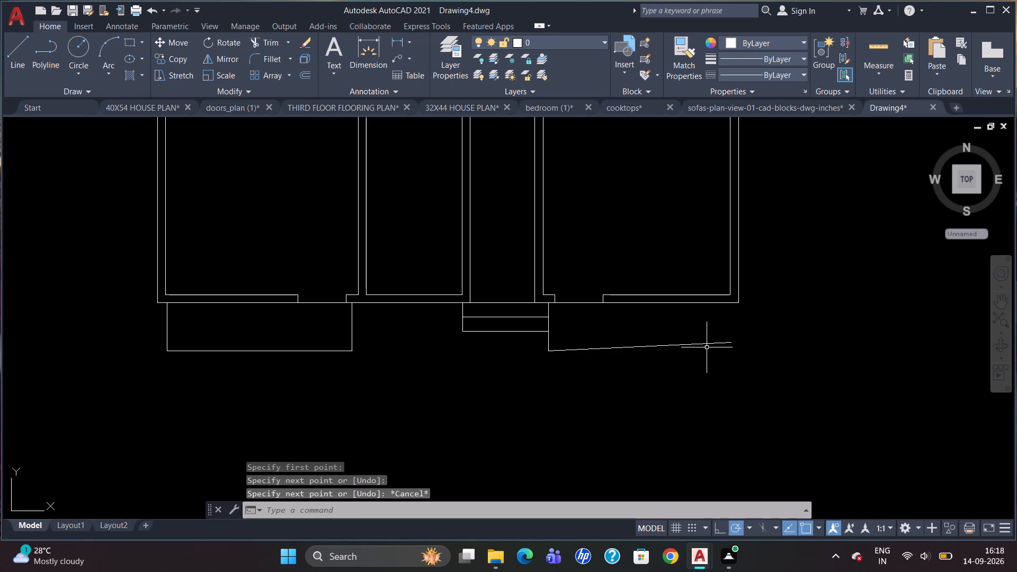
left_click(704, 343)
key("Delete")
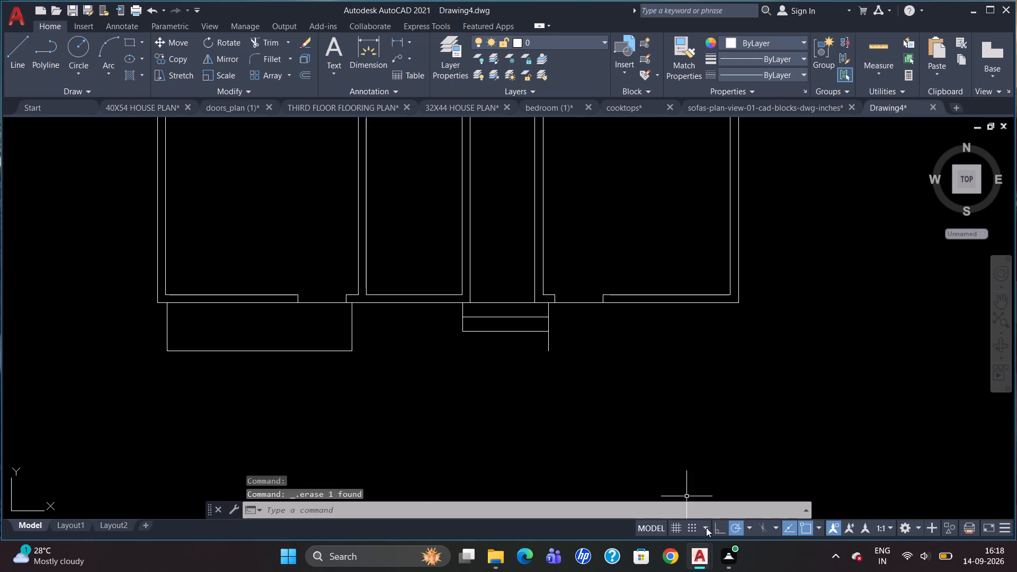
With Ortho on, draw the lower-right outline's front edge from the 3' line's end and close it back up to the outer wall.
left_click(716, 525)
key("l")
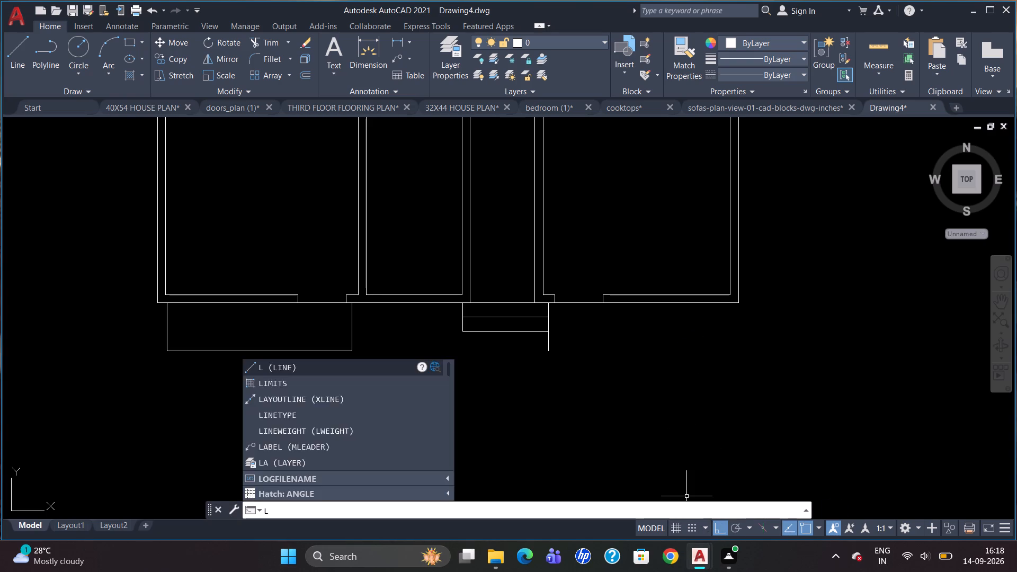
key("Return")
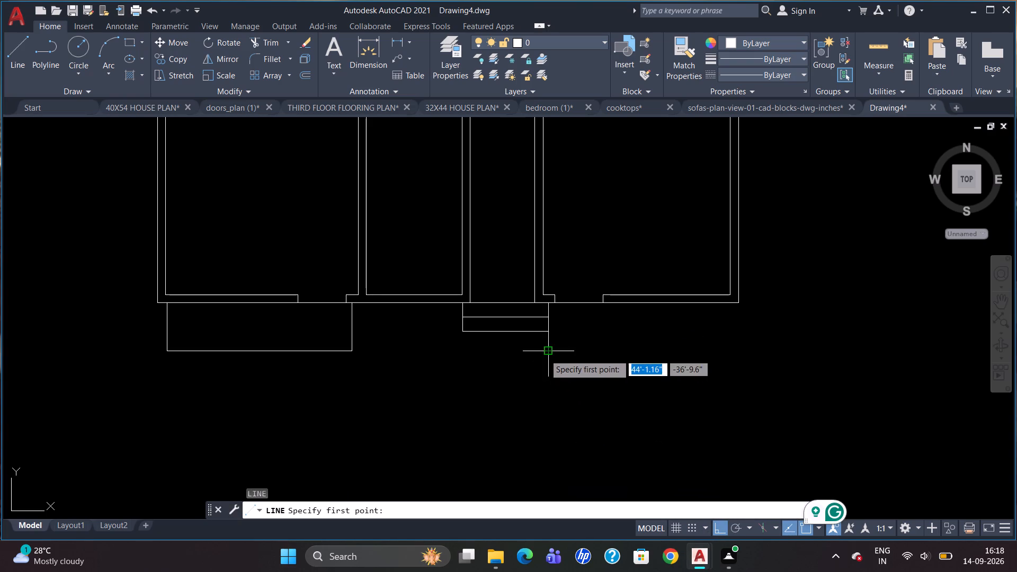
left_click(546, 350)
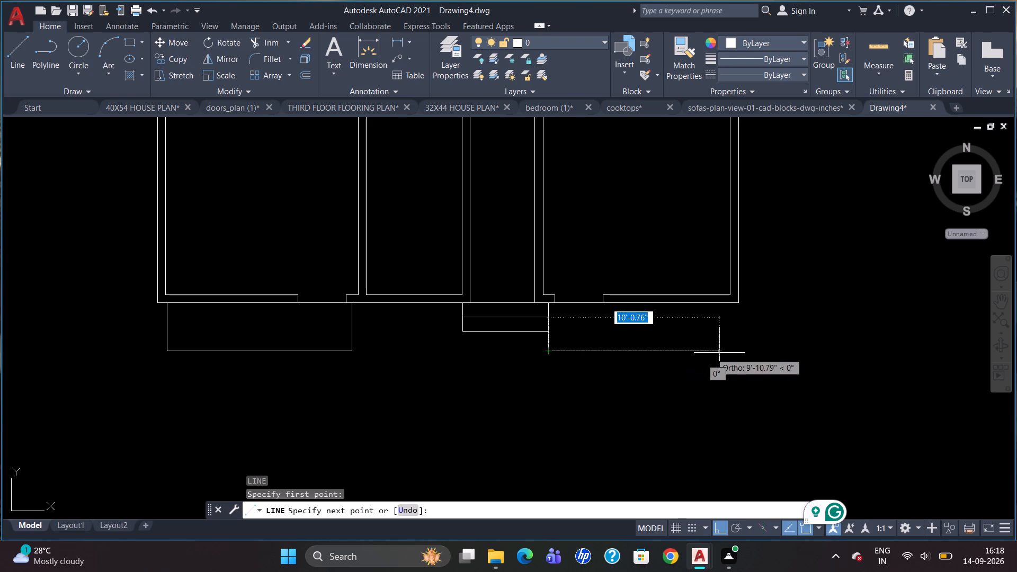
left_click(733, 348)
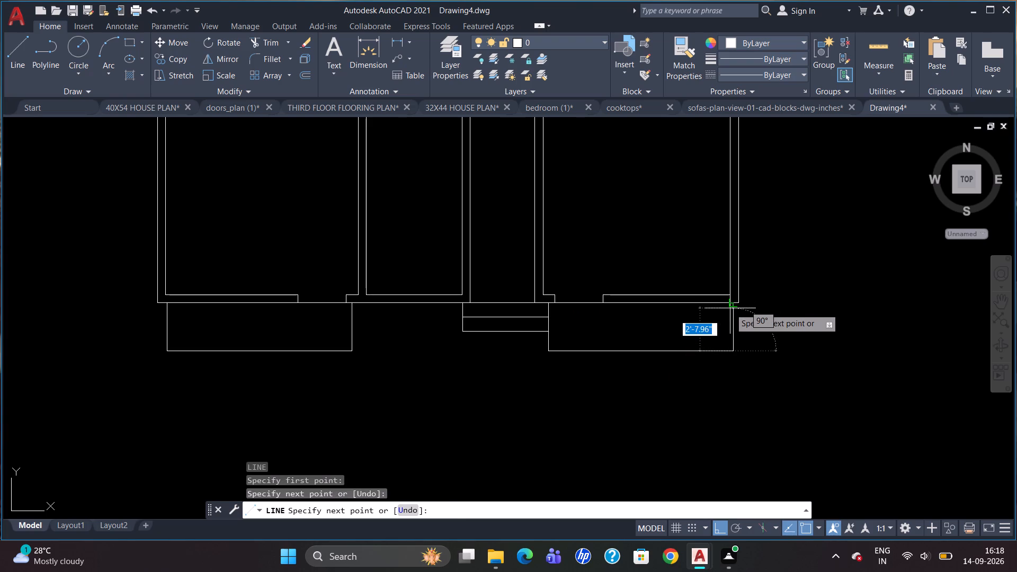
left_click(730, 308)
key("Escape")
Offset the bottom inner line of the stair area beside the entrance passage 3'6" upward to mark the landing.
scroll(658, 358, "down", 1)
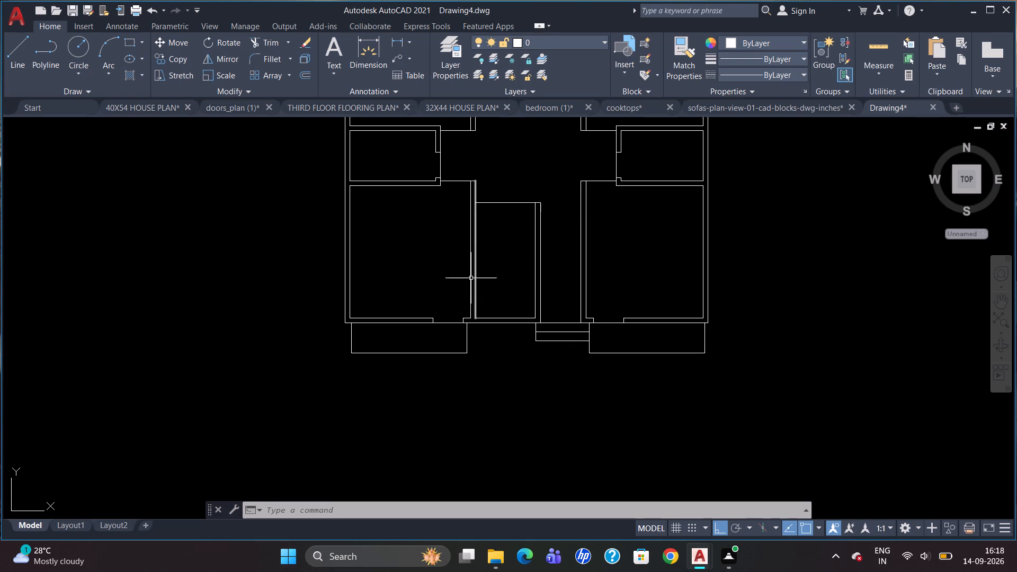
key("o")
key("Return")
key("3")
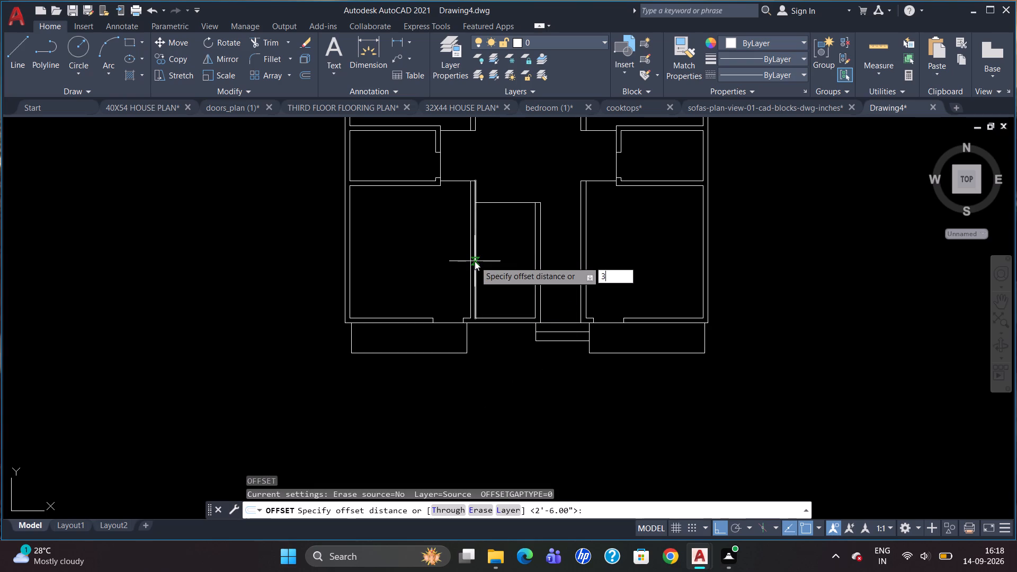
type("'6\"")
key("Return")
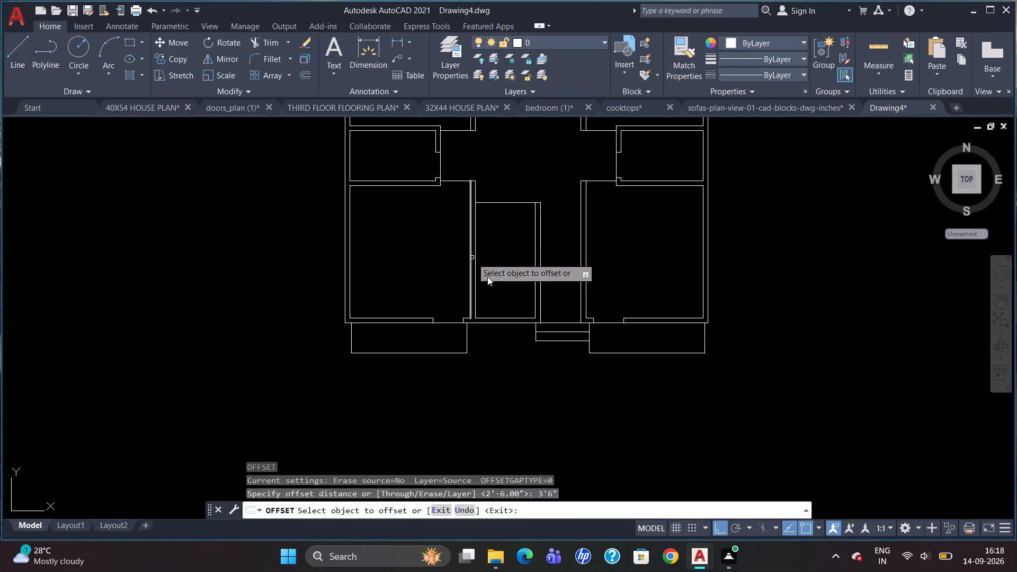
left_click(523, 317)
left_click(528, 290)
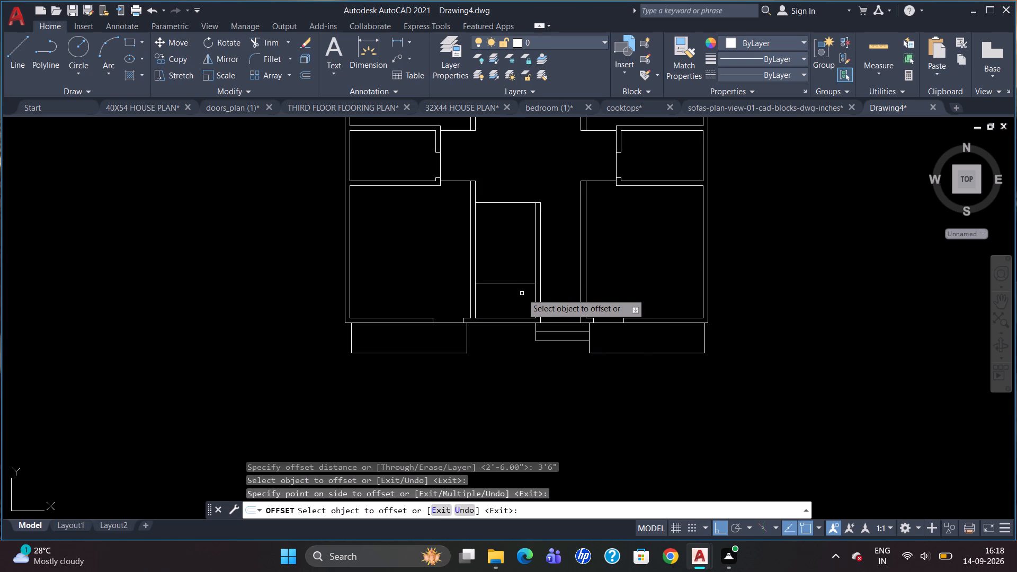
key("Escape")
Draw a vertical line about 8' long from the landing line's midpoint up to the stair area's top line.
key("l")
key("Return")
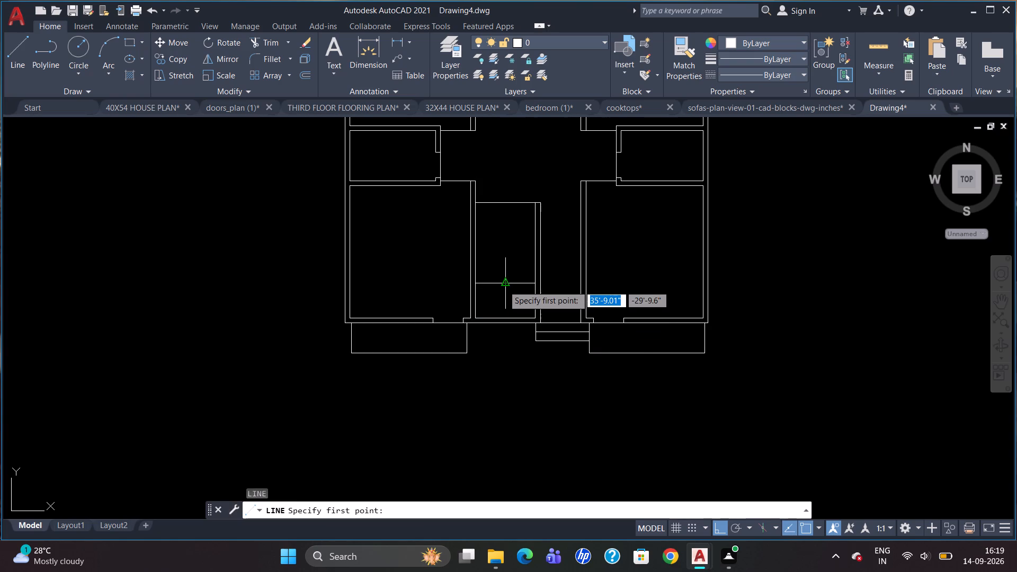
left_click(504, 283)
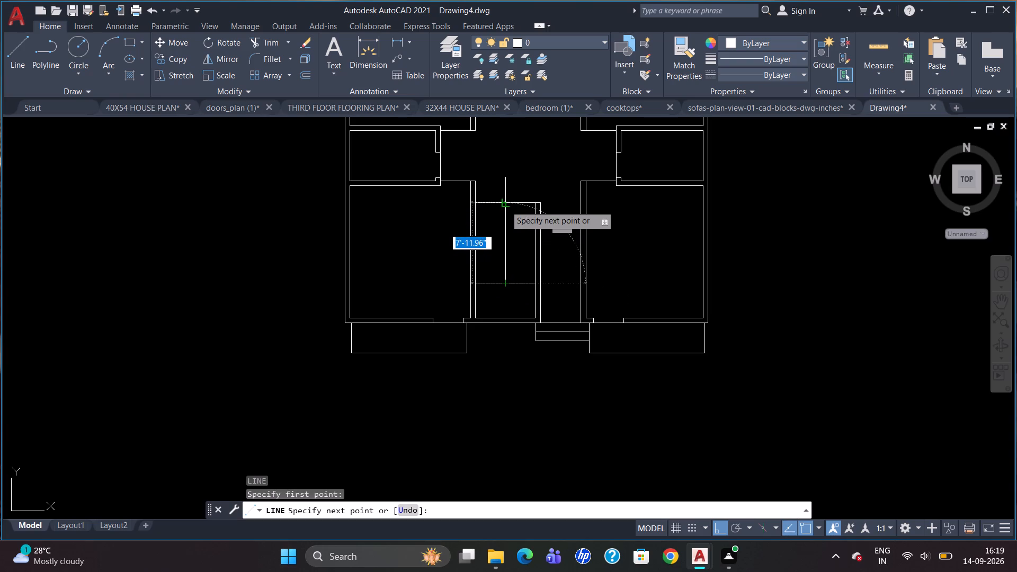
left_click(507, 203)
key("Escape")
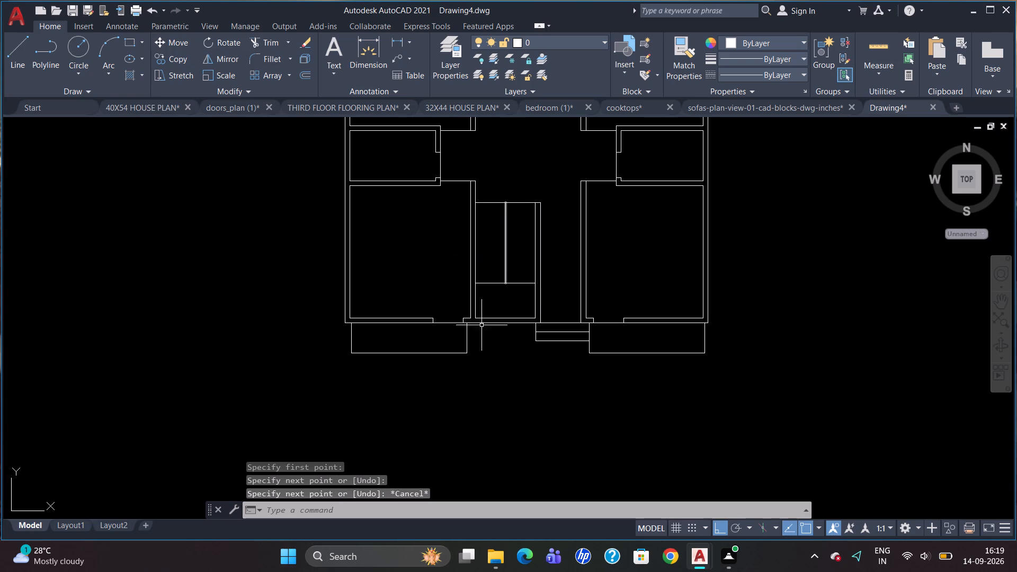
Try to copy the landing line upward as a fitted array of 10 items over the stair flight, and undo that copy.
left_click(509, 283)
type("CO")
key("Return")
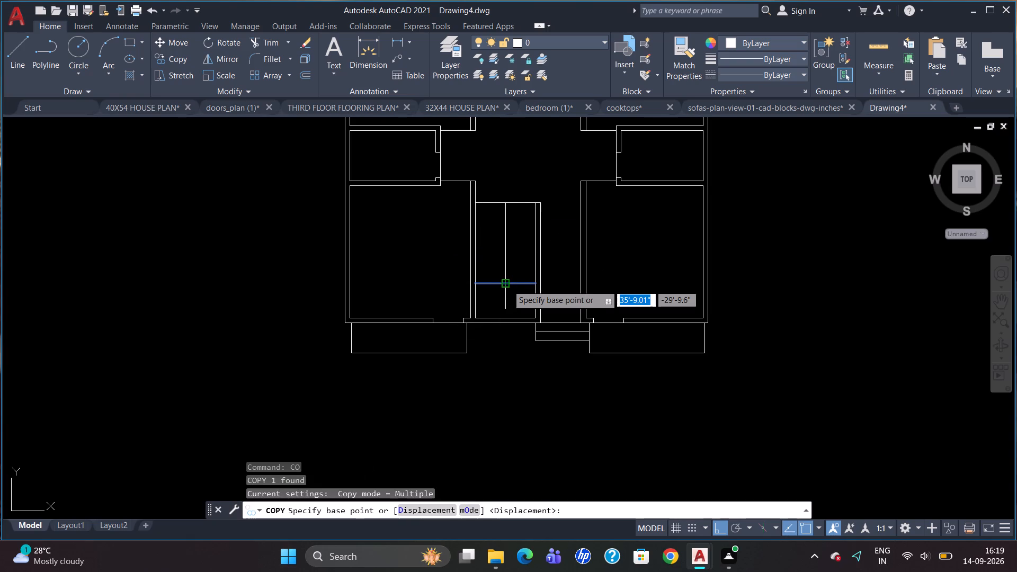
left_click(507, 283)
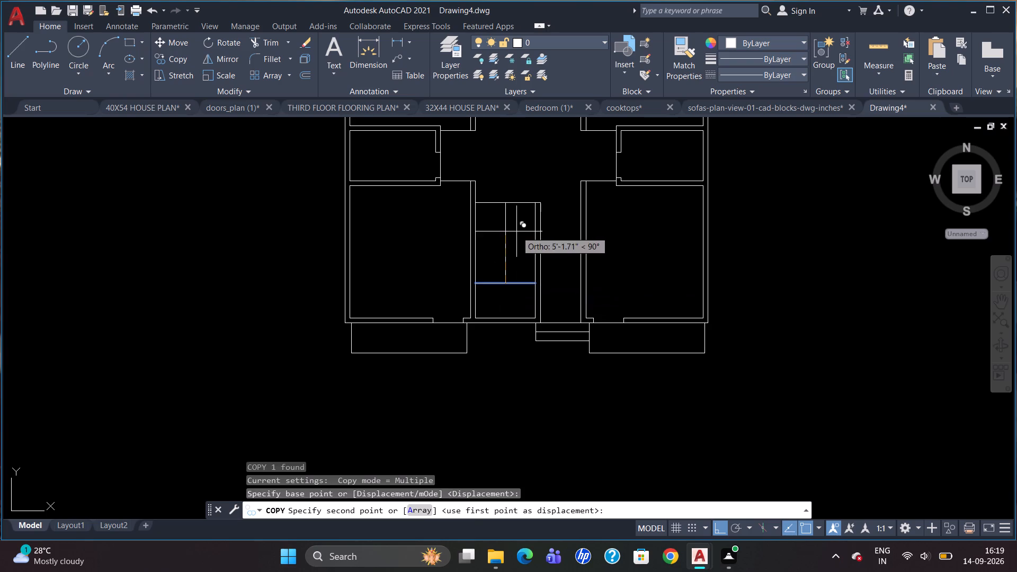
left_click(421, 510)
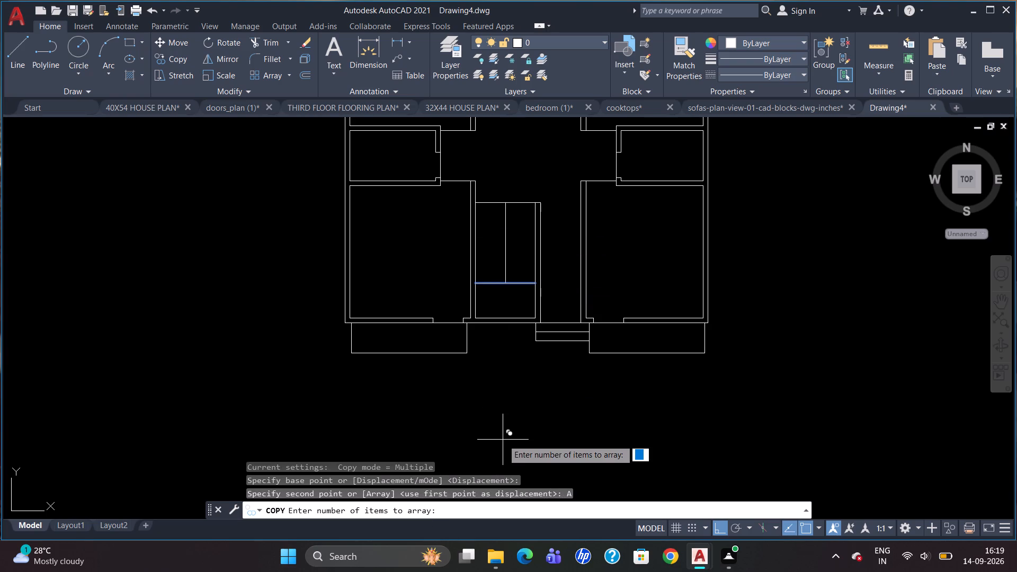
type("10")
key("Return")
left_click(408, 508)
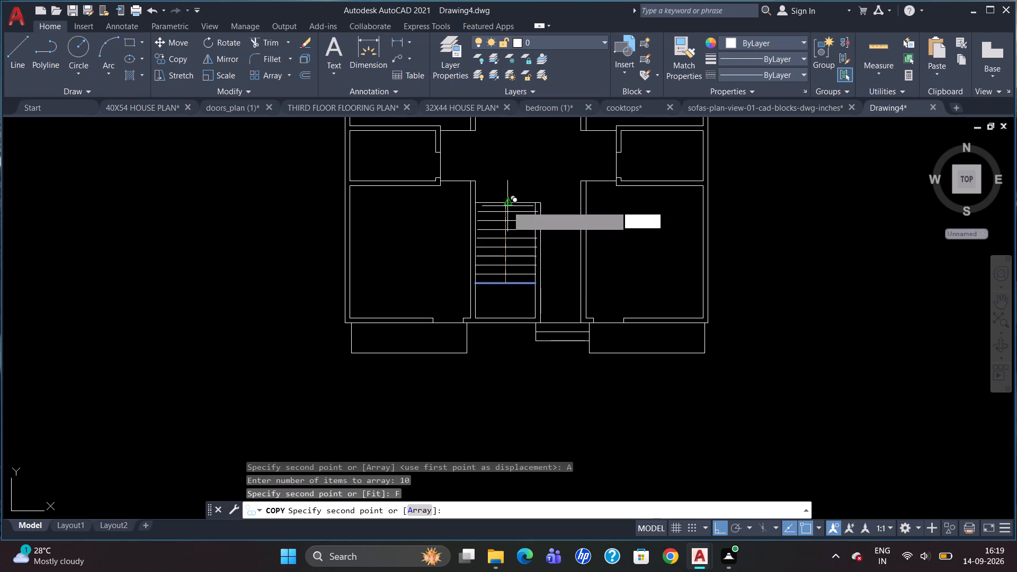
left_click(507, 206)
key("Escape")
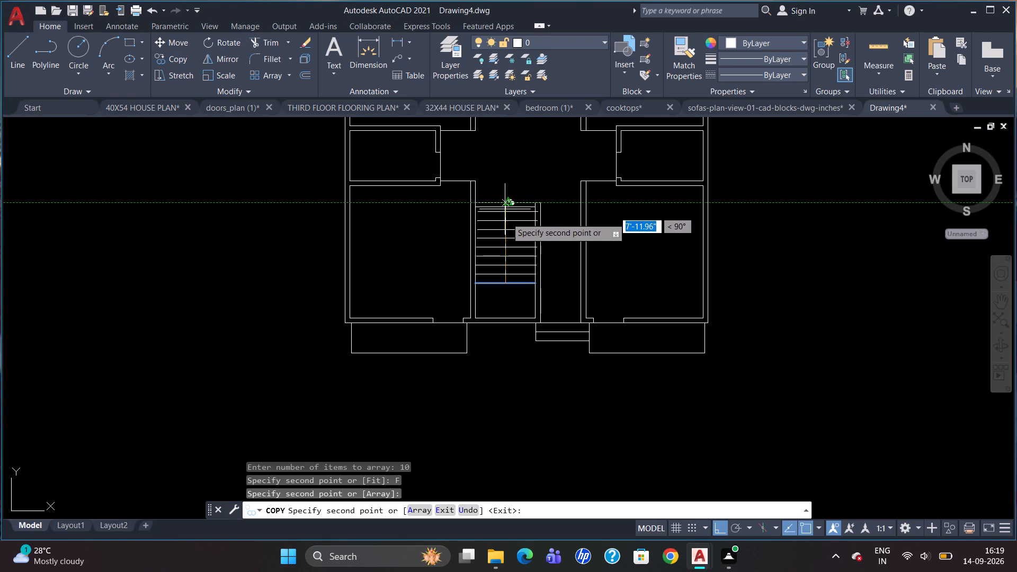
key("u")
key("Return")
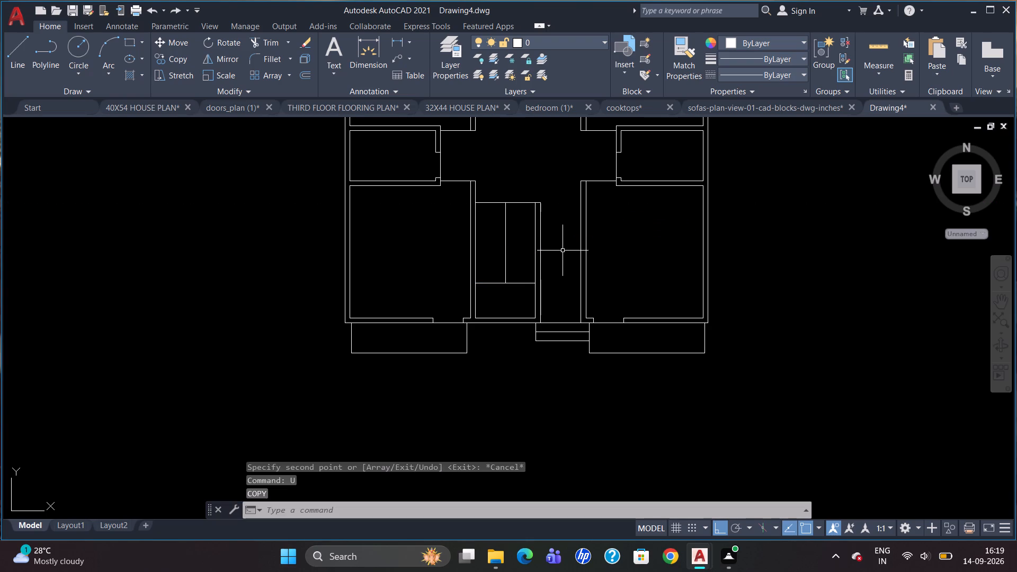
Copy the landing line from its midpoint as a fitted array of 10 items up to the stair area's top line, forming the treads.
type("CO")
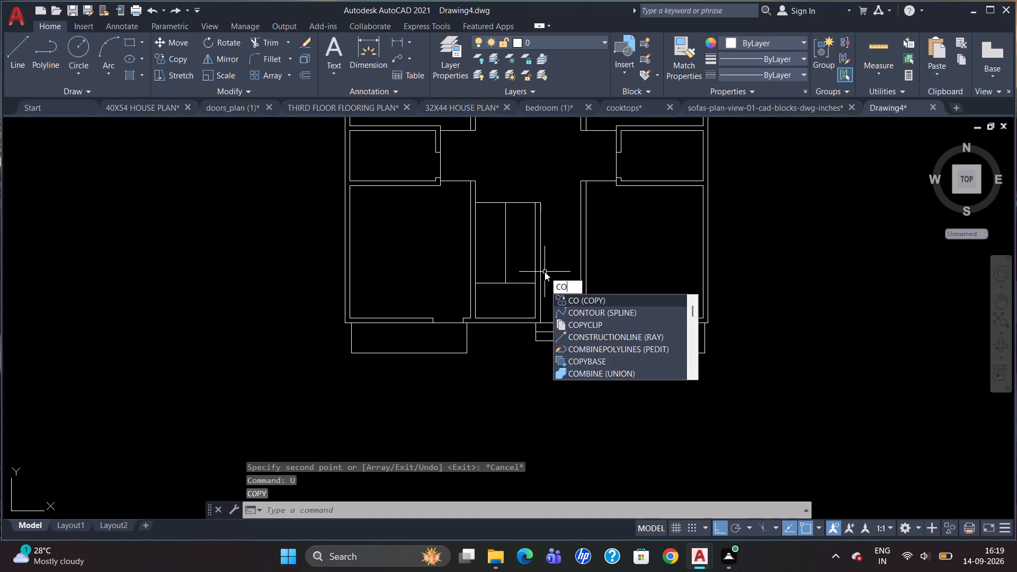
key("Return")
left_click(525, 282)
key("Return")
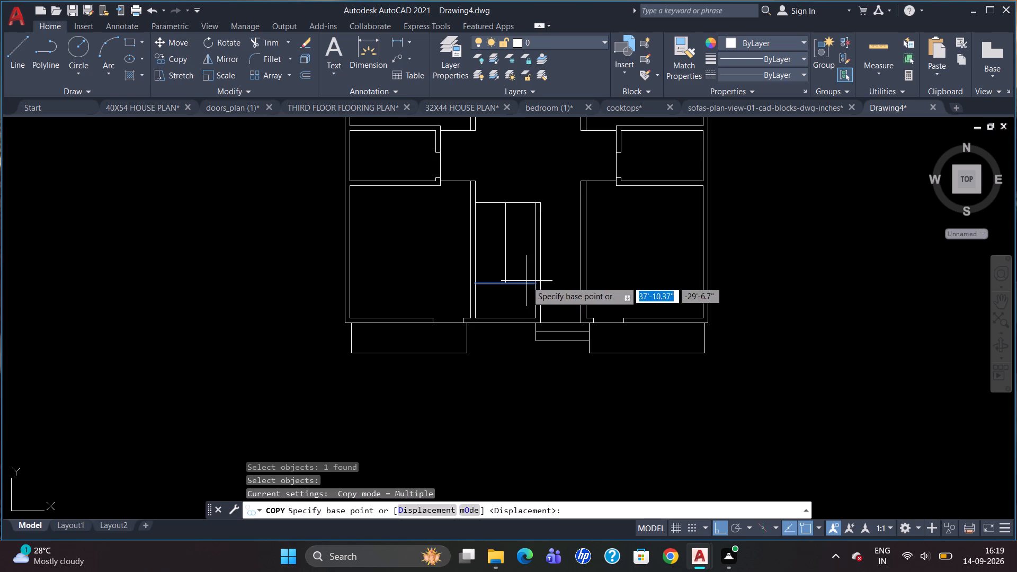
left_click(504, 283)
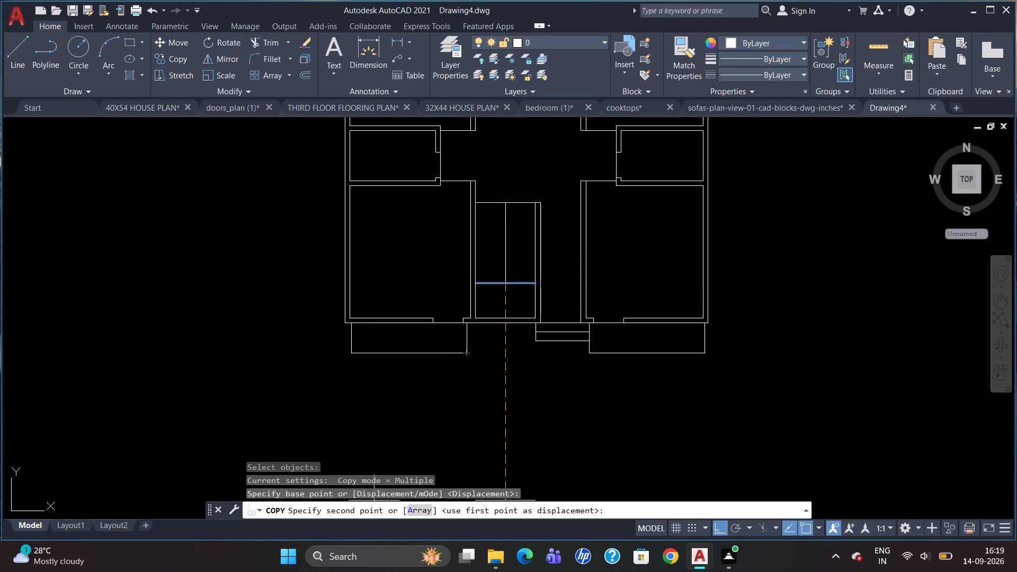
left_click(408, 507)
type("10")
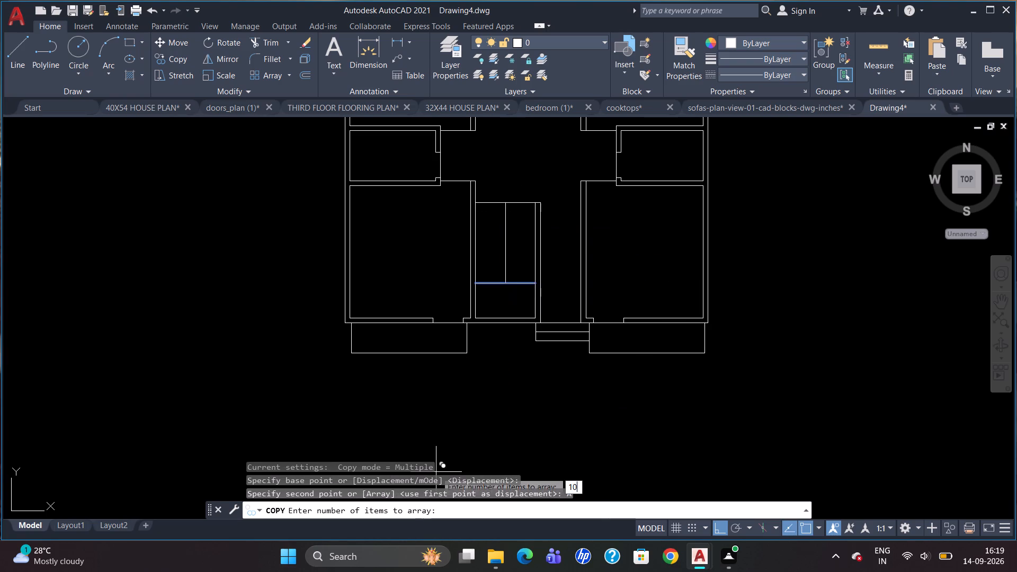
key("Return")
left_click(416, 512)
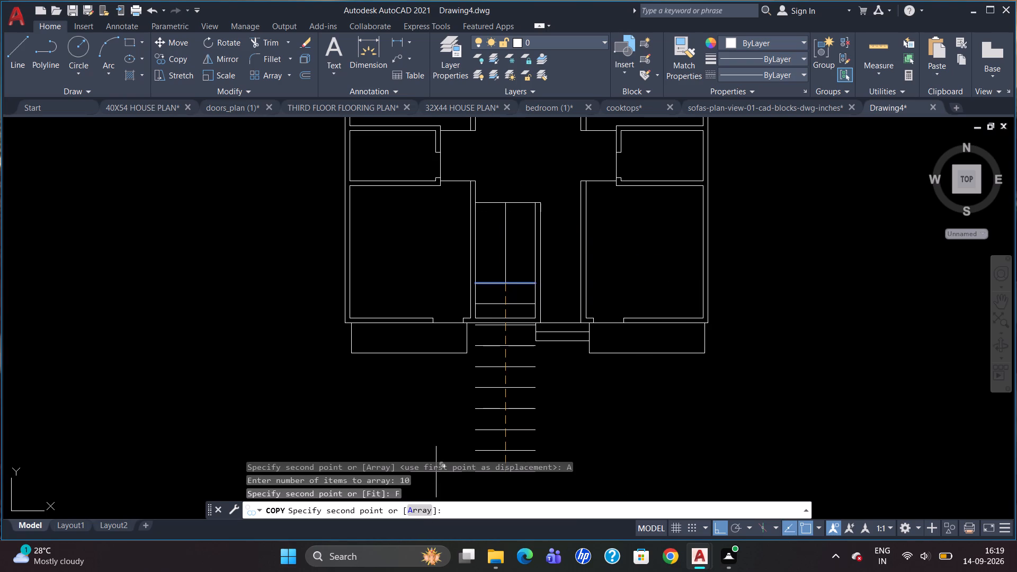
scroll(505, 217, "up", 2)
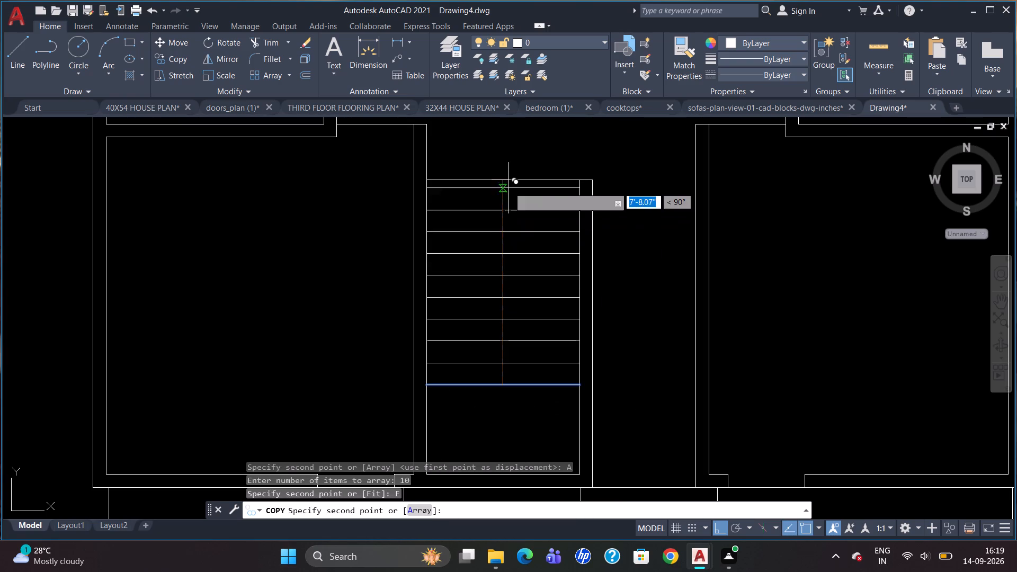
left_click(505, 182)
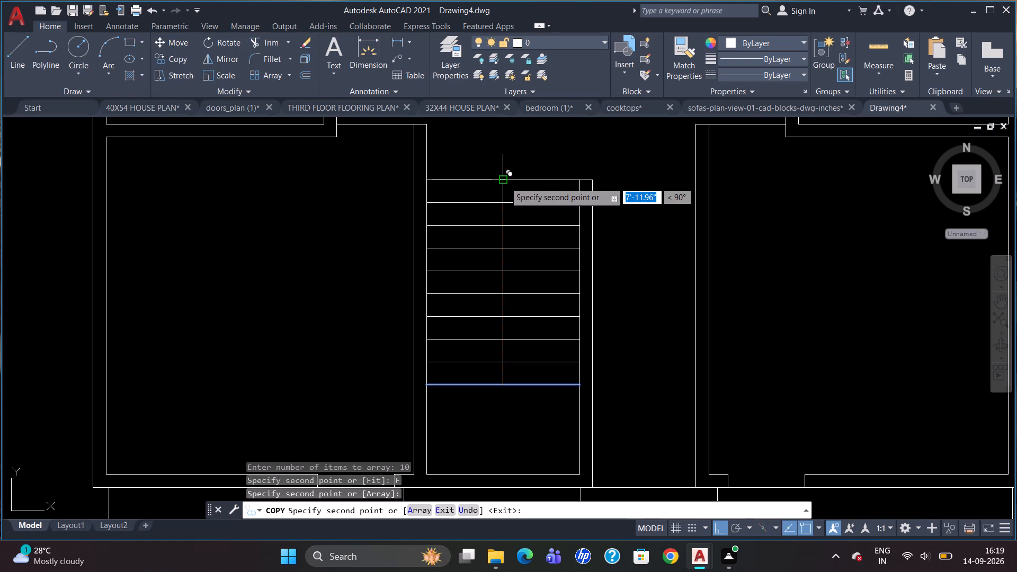
key("Escape")
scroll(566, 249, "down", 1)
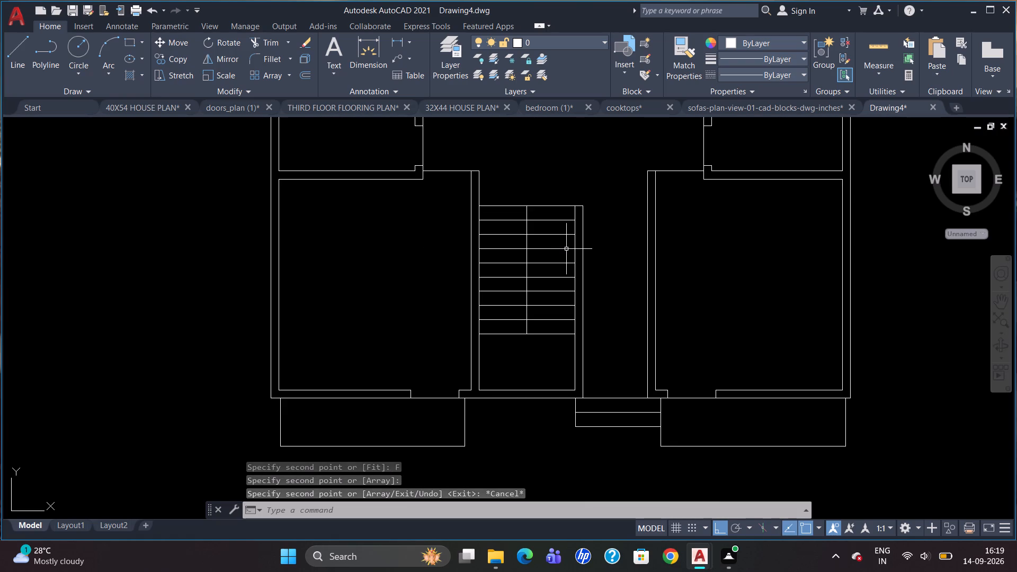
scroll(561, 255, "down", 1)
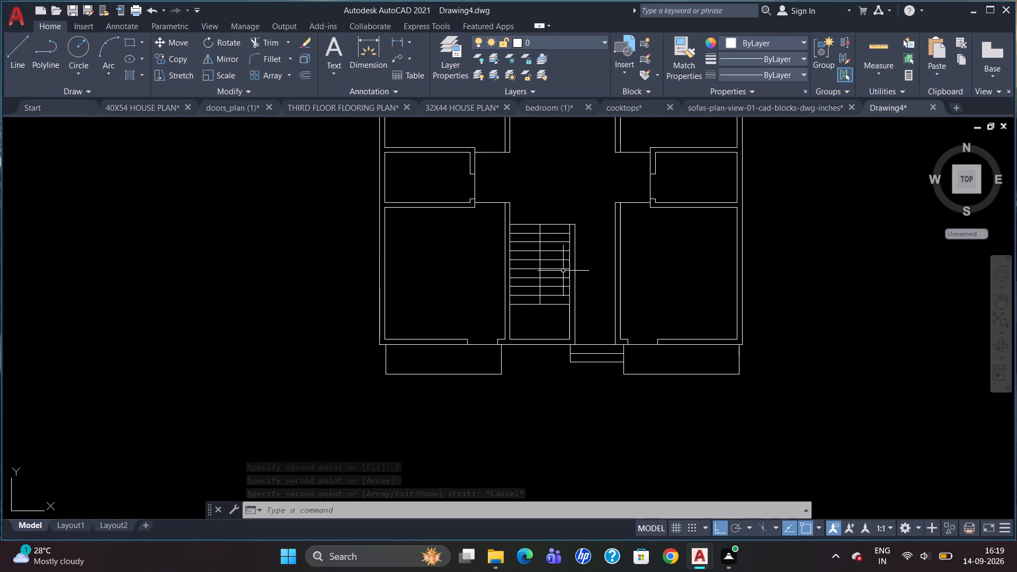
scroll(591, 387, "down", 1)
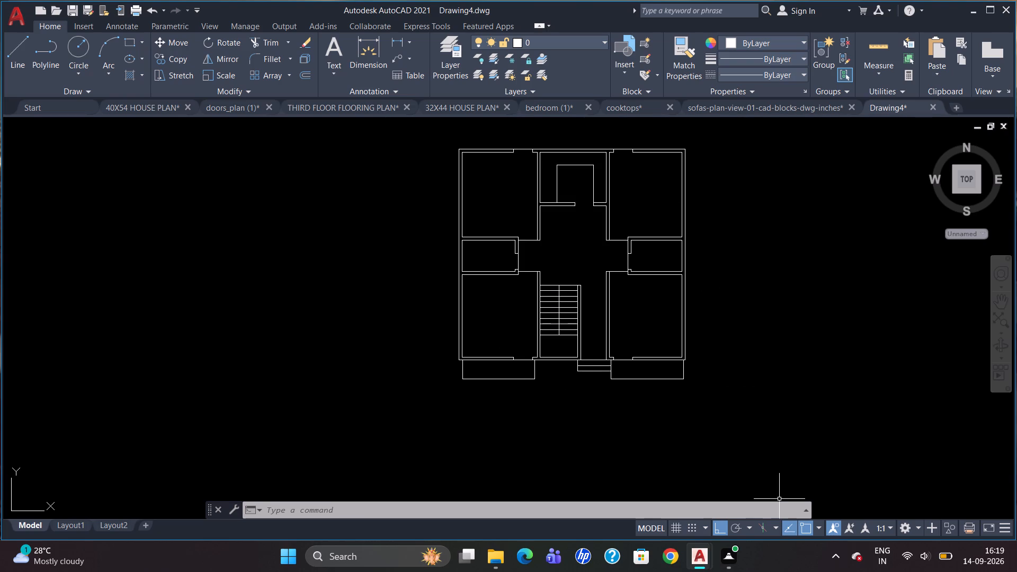
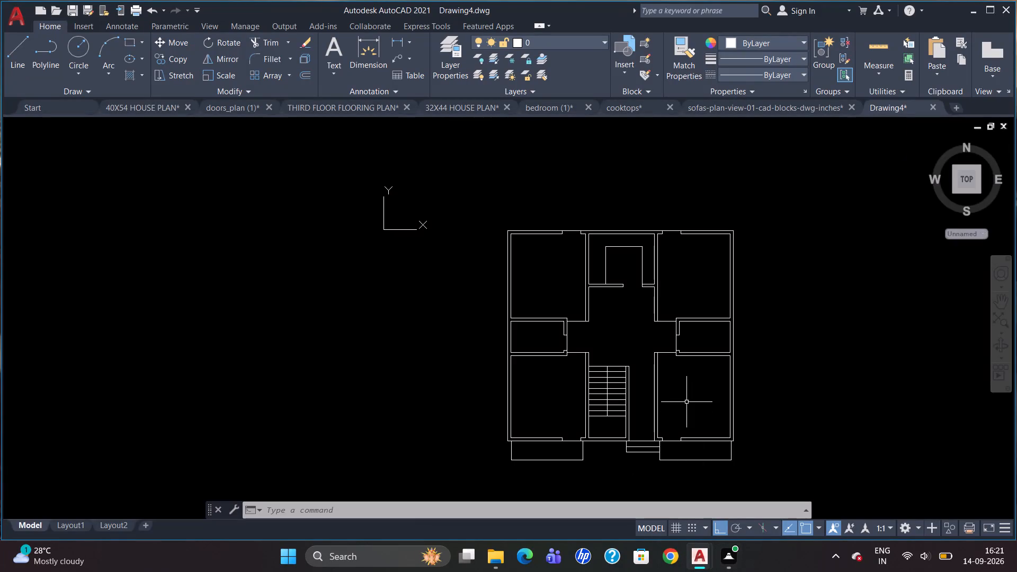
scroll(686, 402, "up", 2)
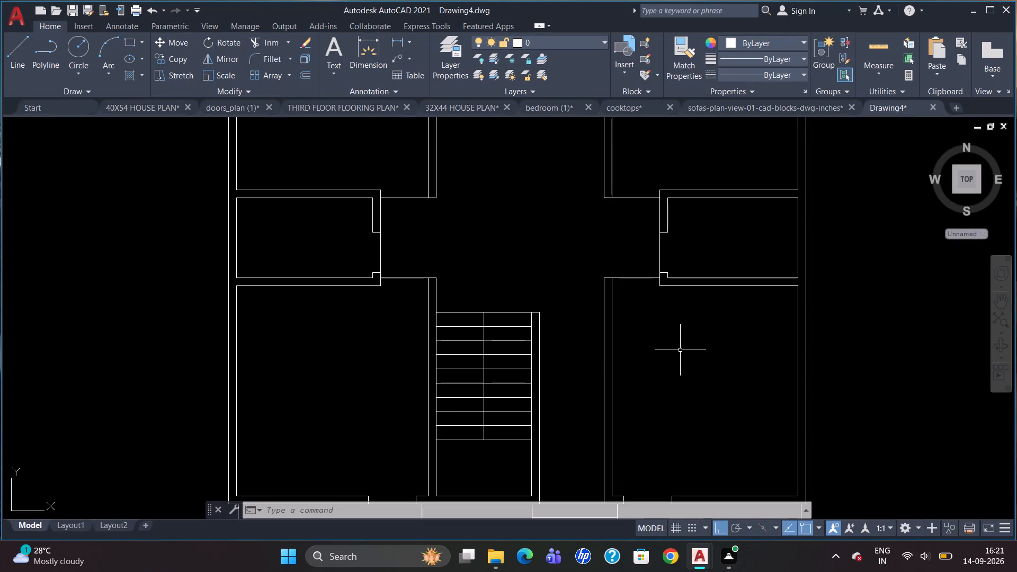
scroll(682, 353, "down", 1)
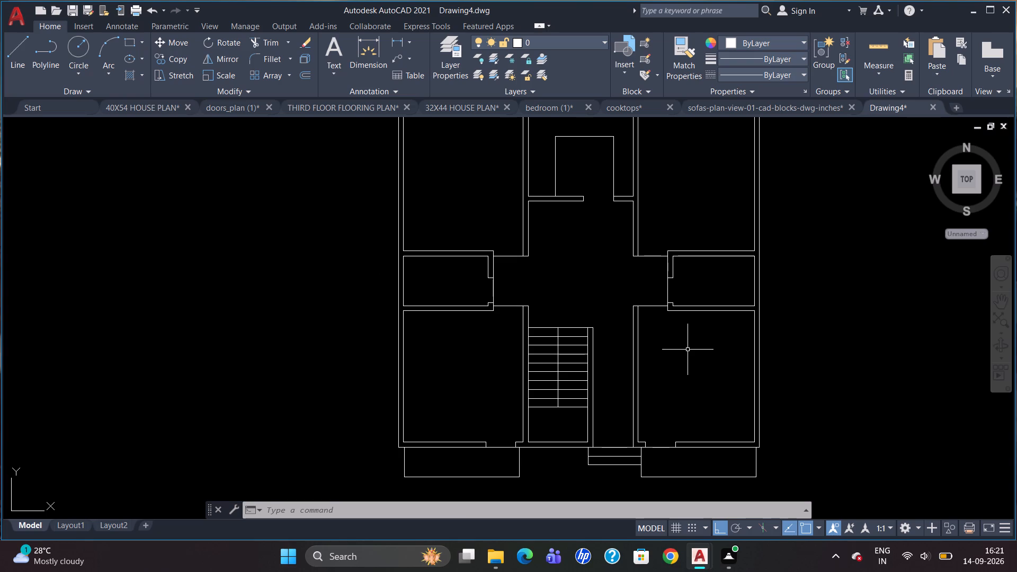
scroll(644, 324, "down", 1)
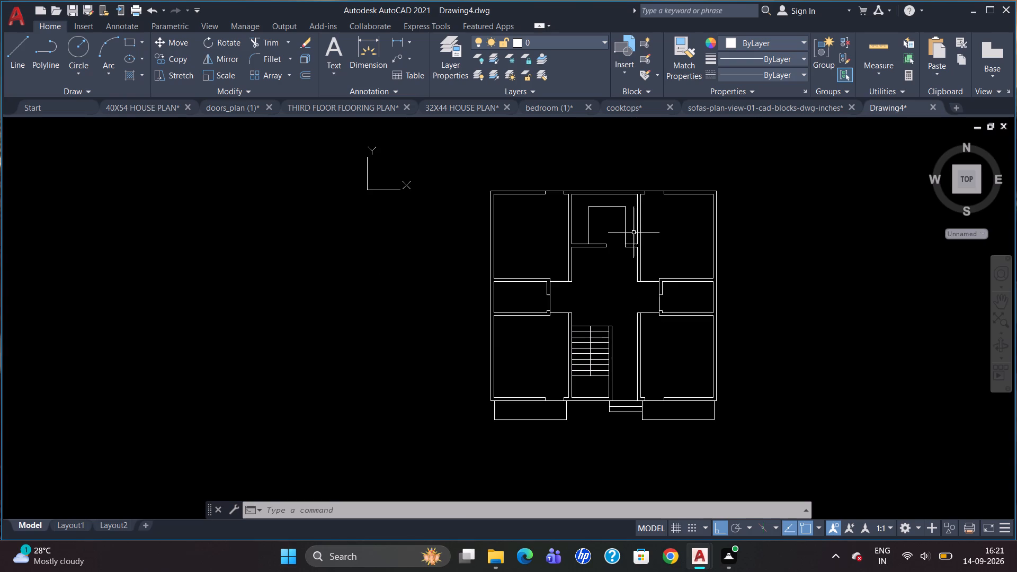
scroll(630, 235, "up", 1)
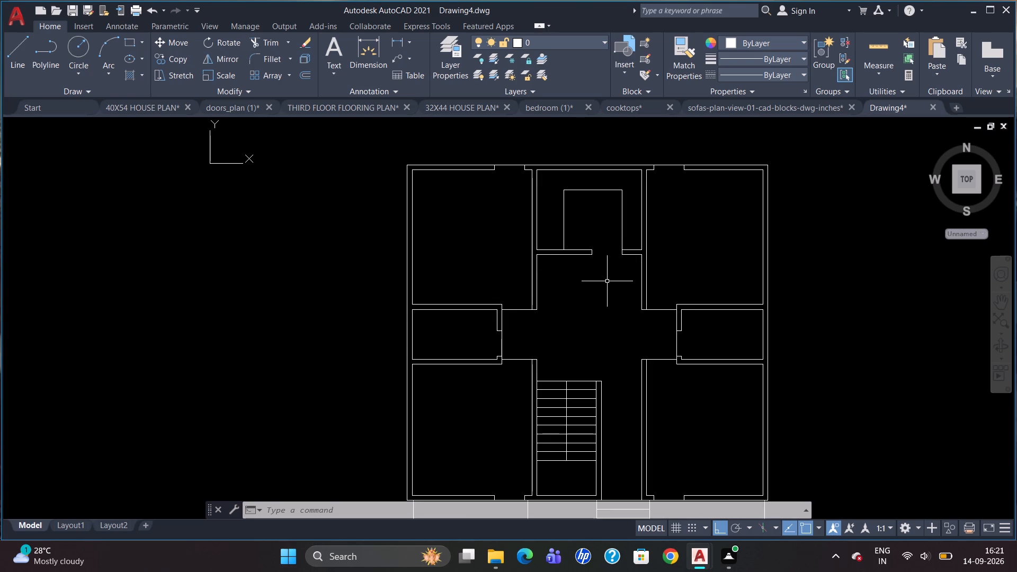
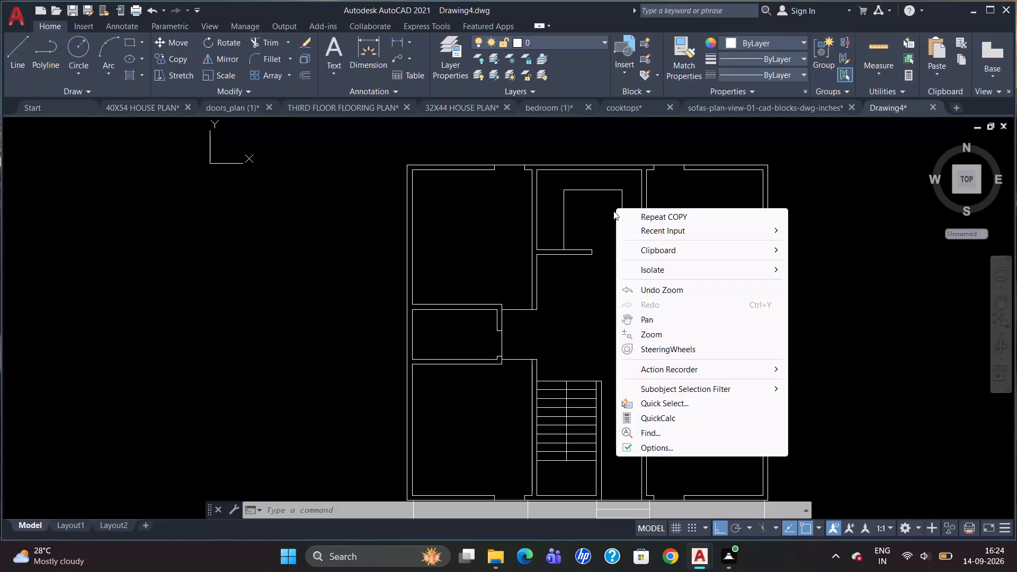
Add a BEDROOM text label with 5" text height in the middle of the plan's upper-left room.
left_click(491, 229)
left_click(542, 260)
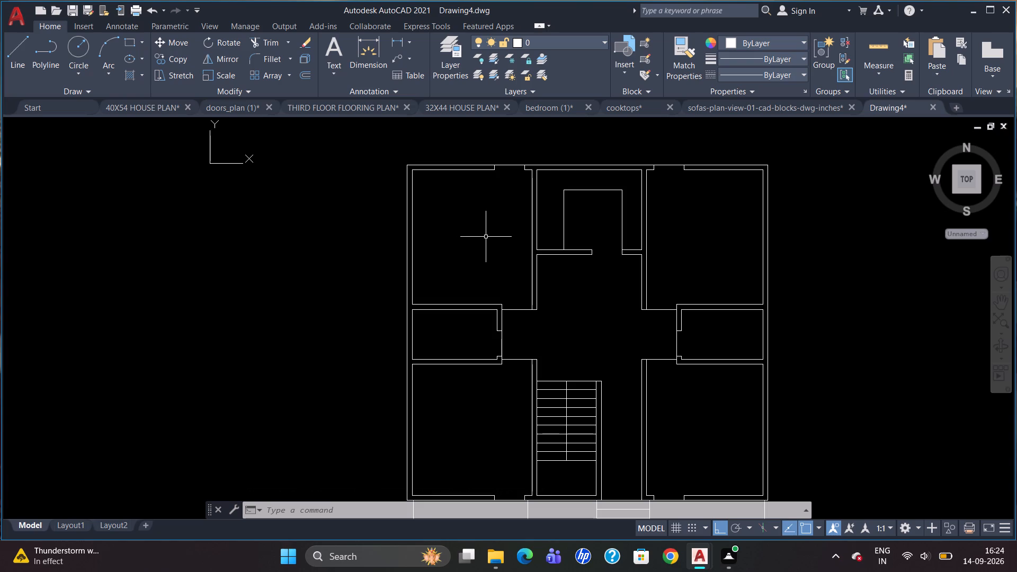
scroll(593, 218, "down", 1)
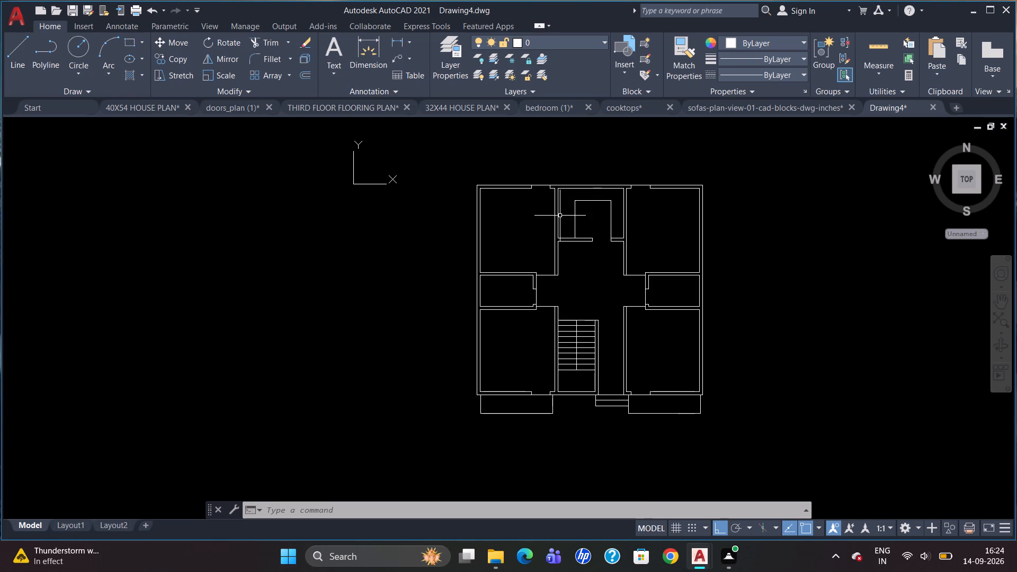
scroll(523, 200, "up", 2)
key("t")
key("Return")
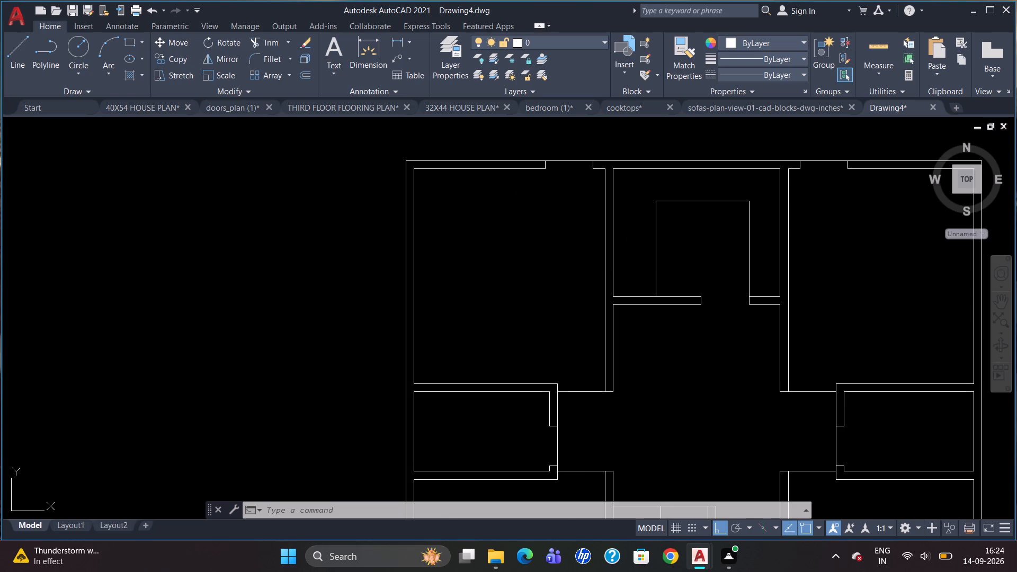
left_click(477, 257)
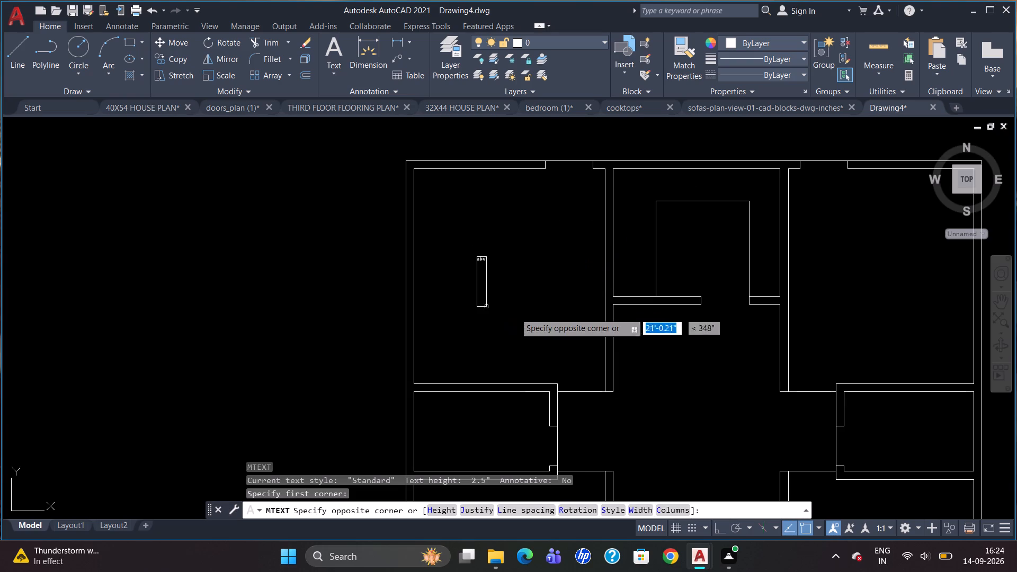
left_click(546, 314)
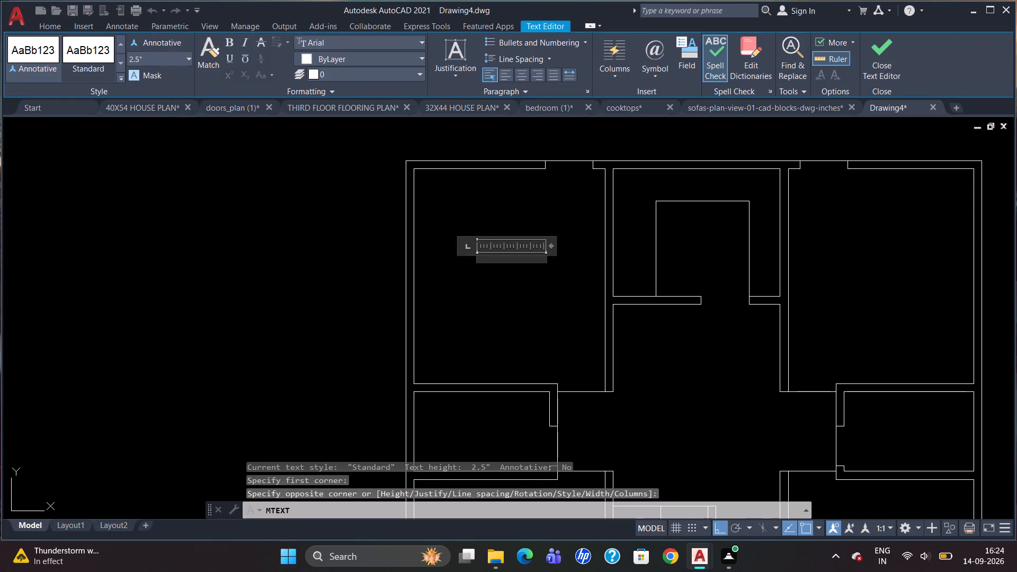
left_click(177, 61)
key("BackSpace")
key("5")
key("Return")
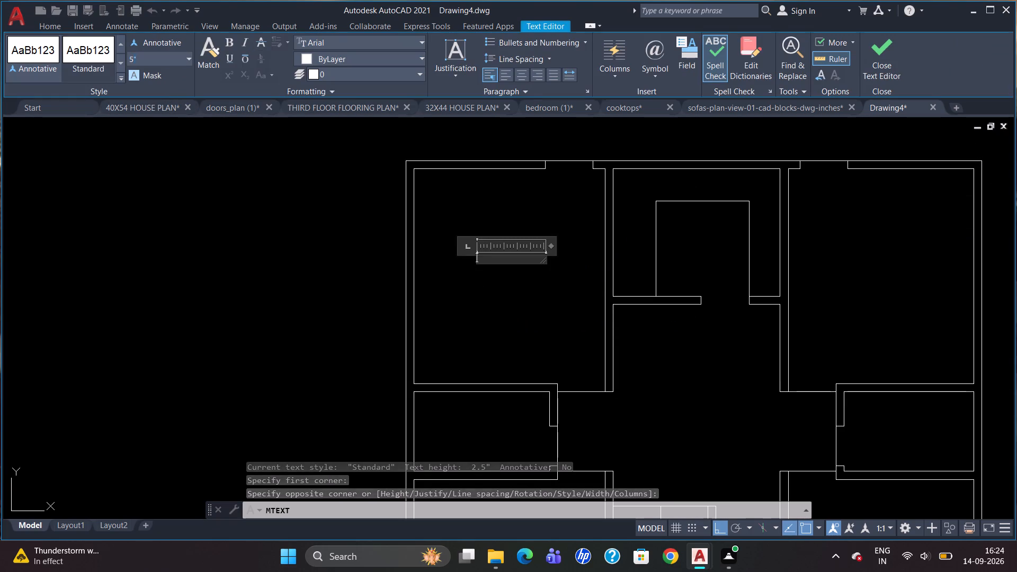
type("BEDROOM")
left_click(458, 270)
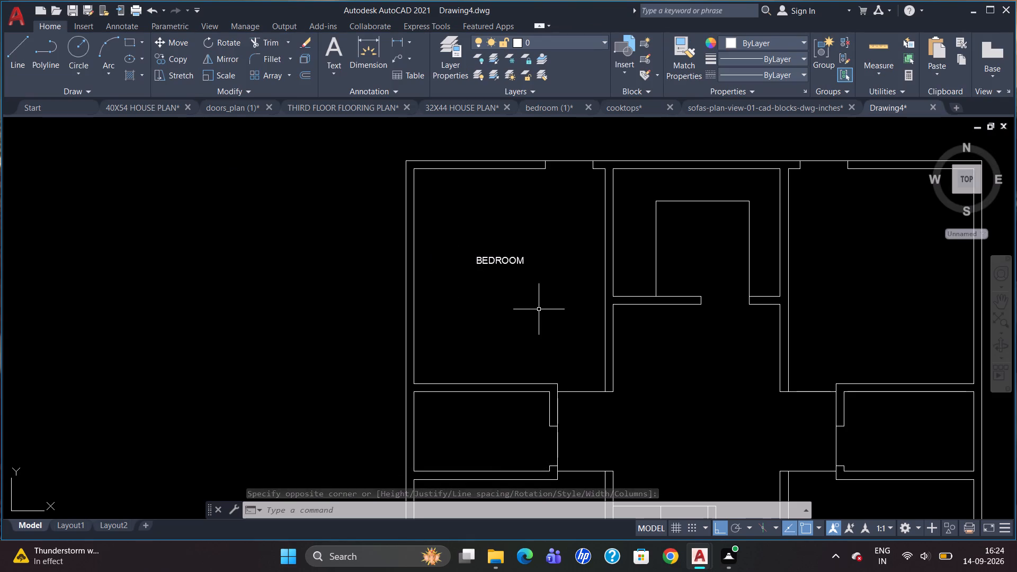
Add linear dimensions for the bedroom's inside width and its inside length along the left wall.
type("DLI")
key("Return")
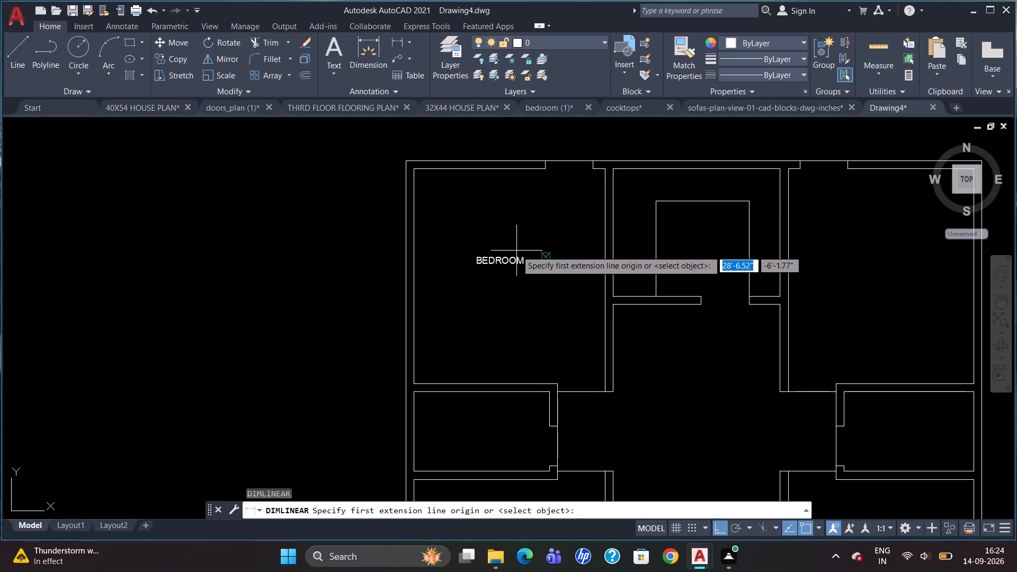
left_click(418, 199)
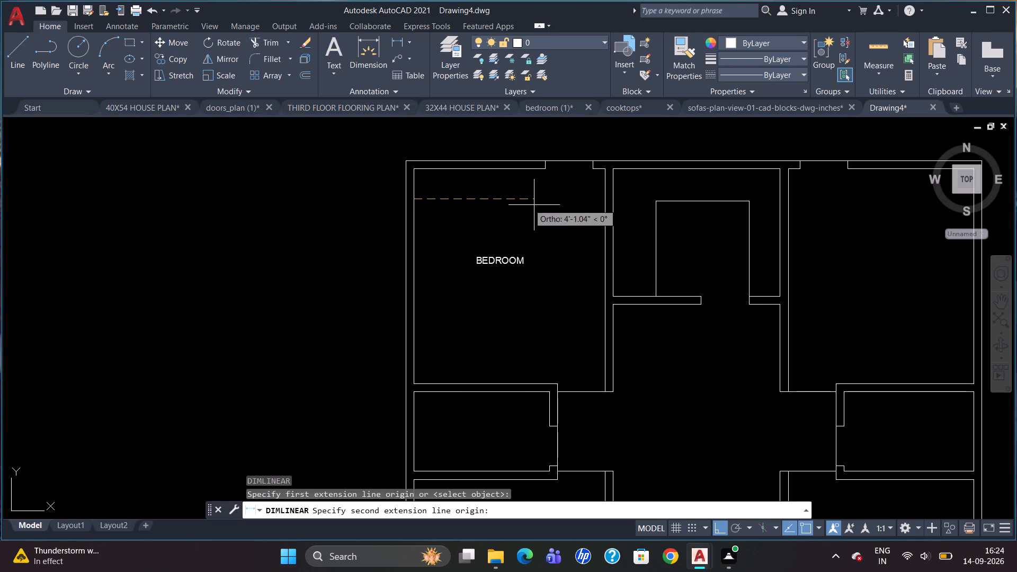
left_click(605, 200)
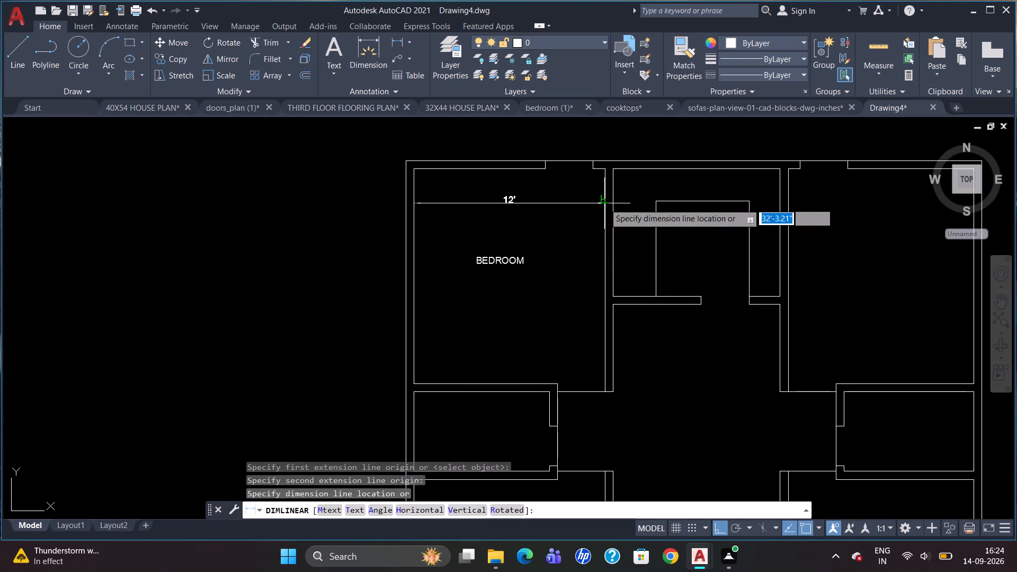
left_click(602, 208)
key("space")
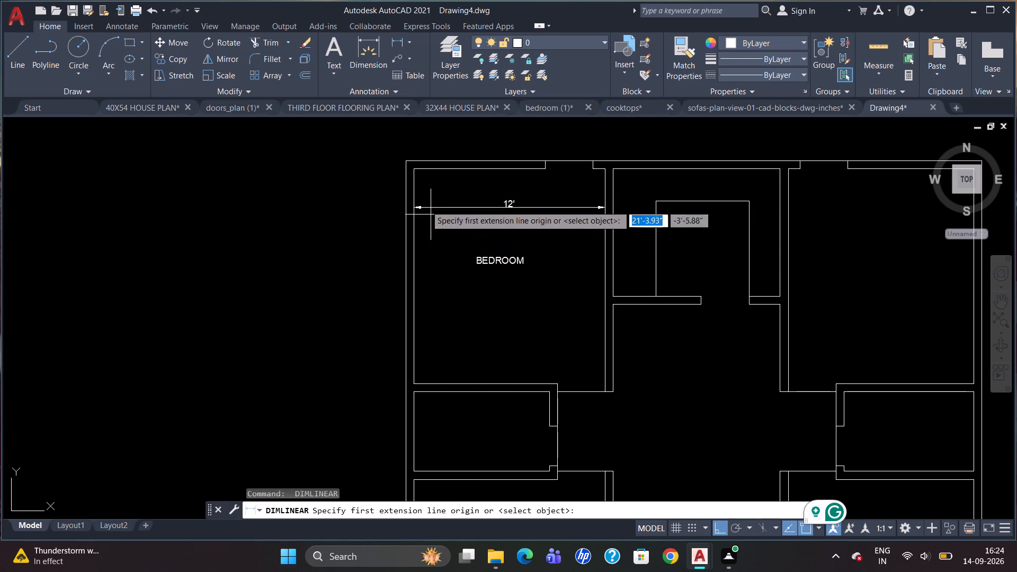
left_click(413, 171)
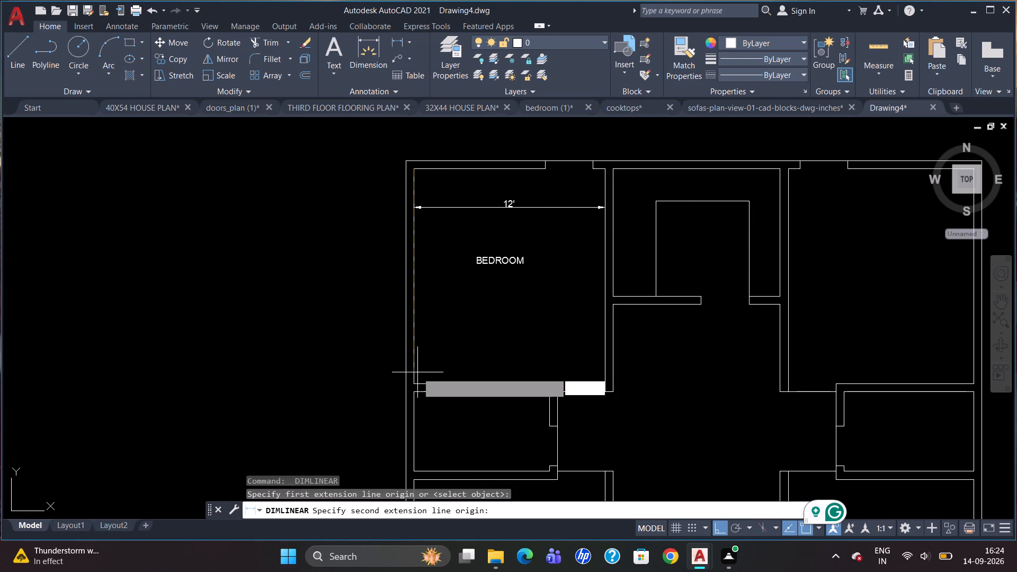
left_click(416, 381)
left_click(440, 382)
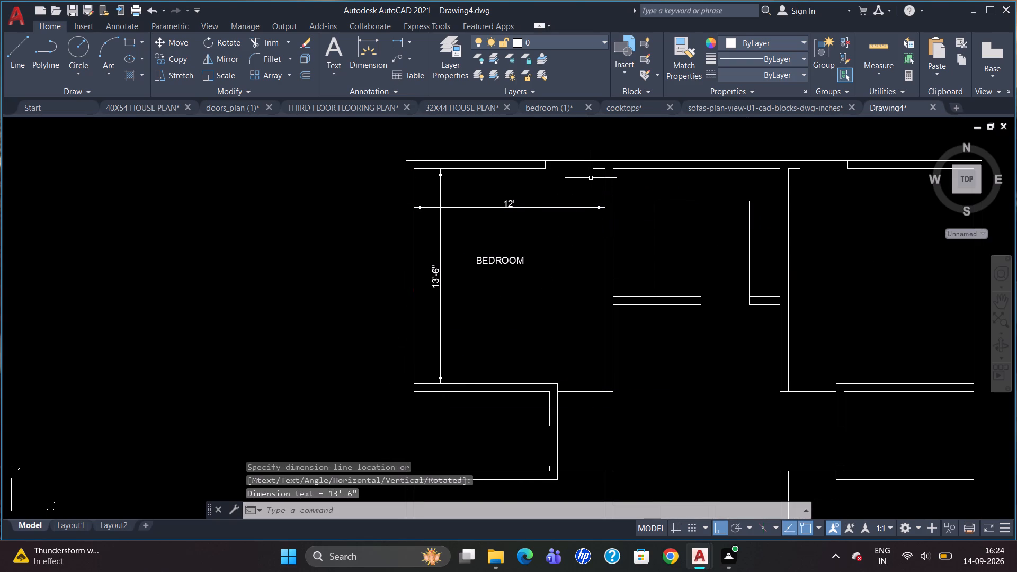
Label the opening in the bedroom's upper wall with the text D at 5" text height.
key("t")
key("Return")
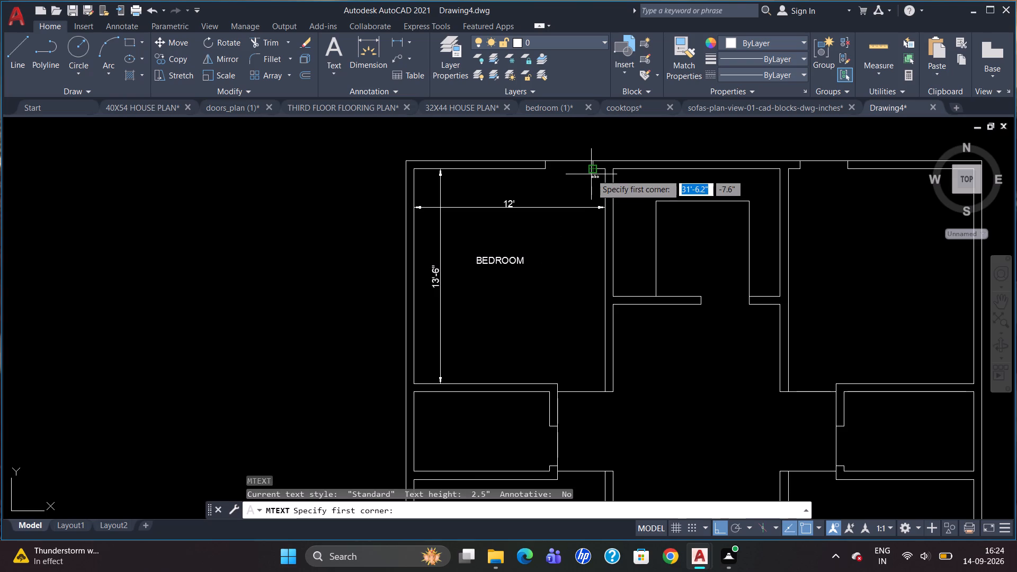
scroll(556, 141, "up", 2)
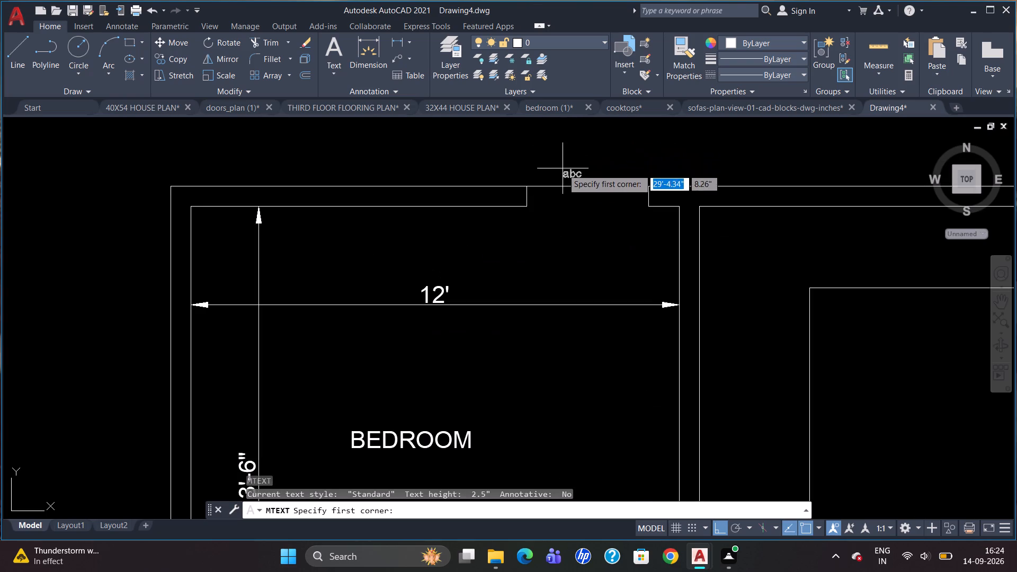
left_click_drag(563, 195, 572, 207)
left_click(604, 212)
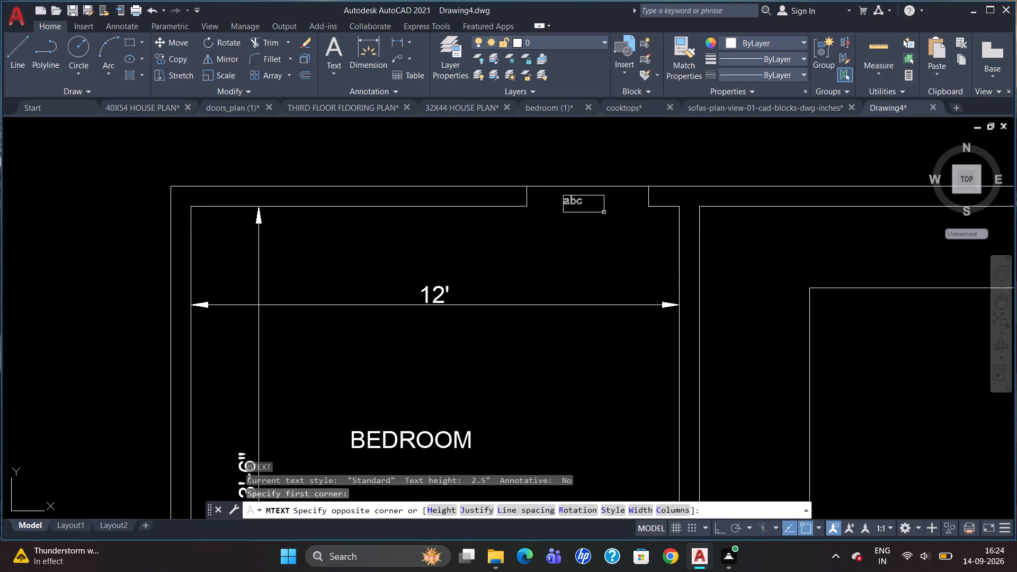
left_click(172, 60)
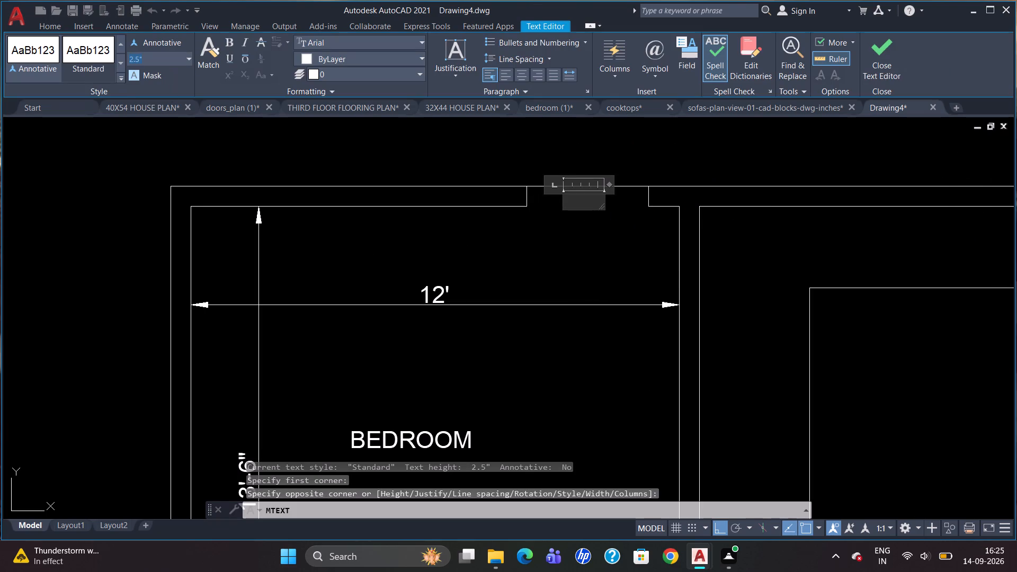
key("Delete")
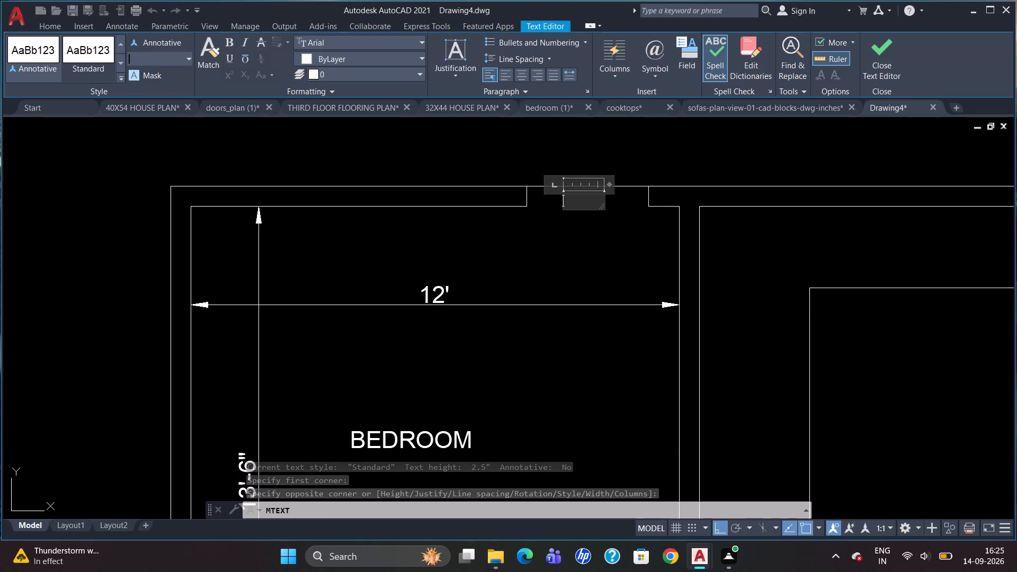
key("5")
key("Return")
key("d")
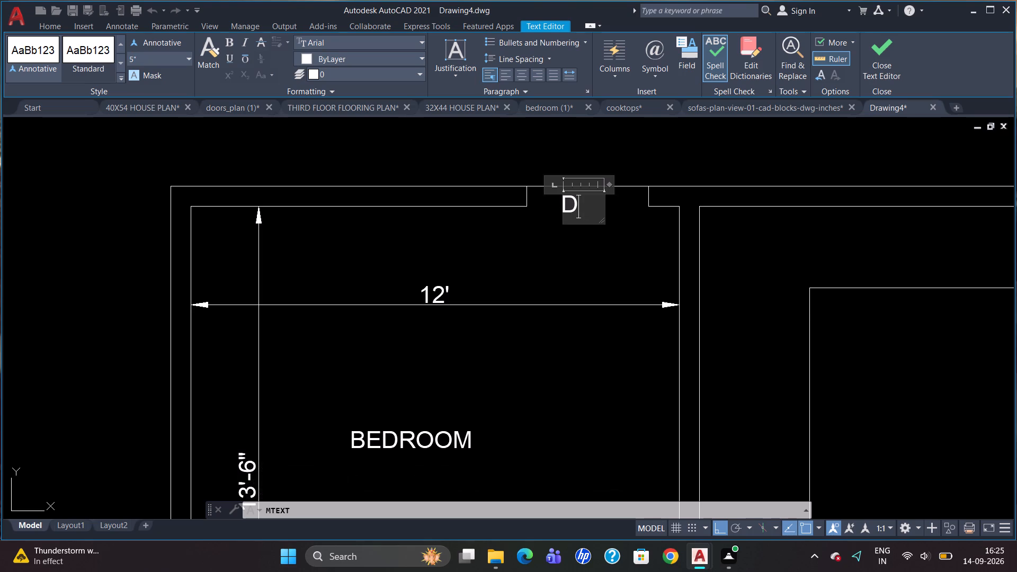
left_click(460, 299)
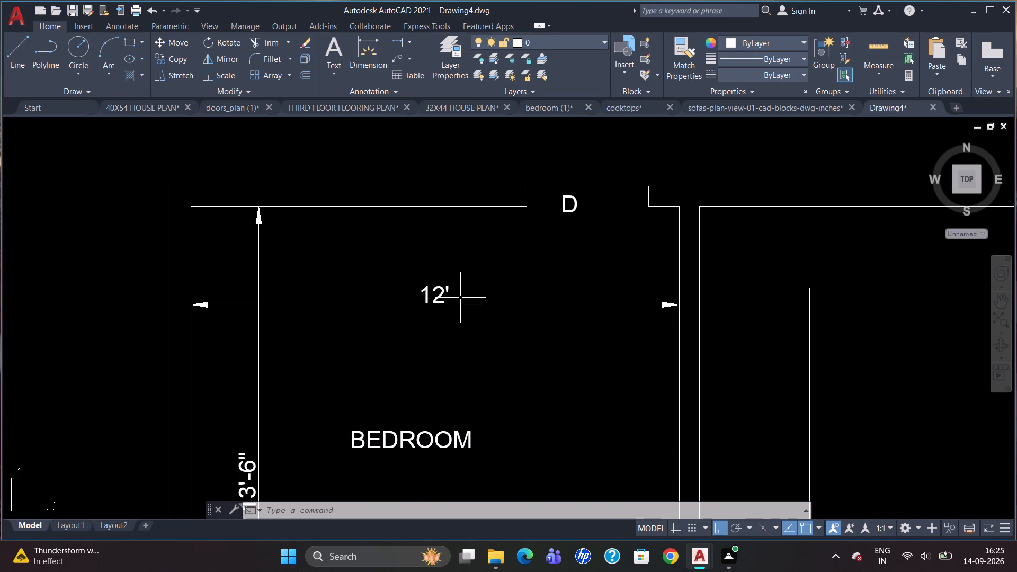
Add a KITCHEN text label with 5" text height inside the counter outline of the upper middle room.
scroll(777, 333, "down", 1)
scroll(650, 163, "down", 2)
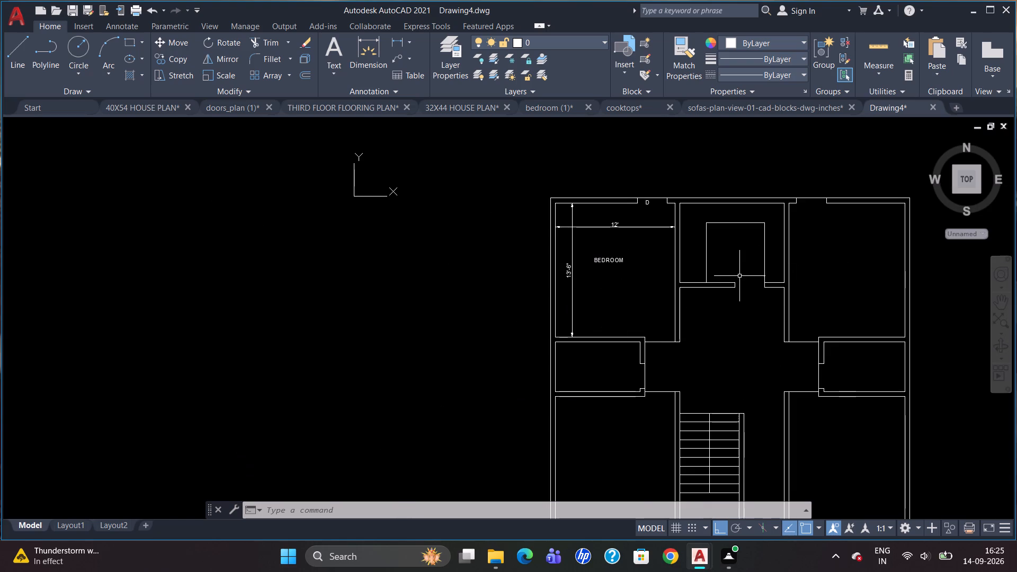
scroll(843, 248, "up", 1)
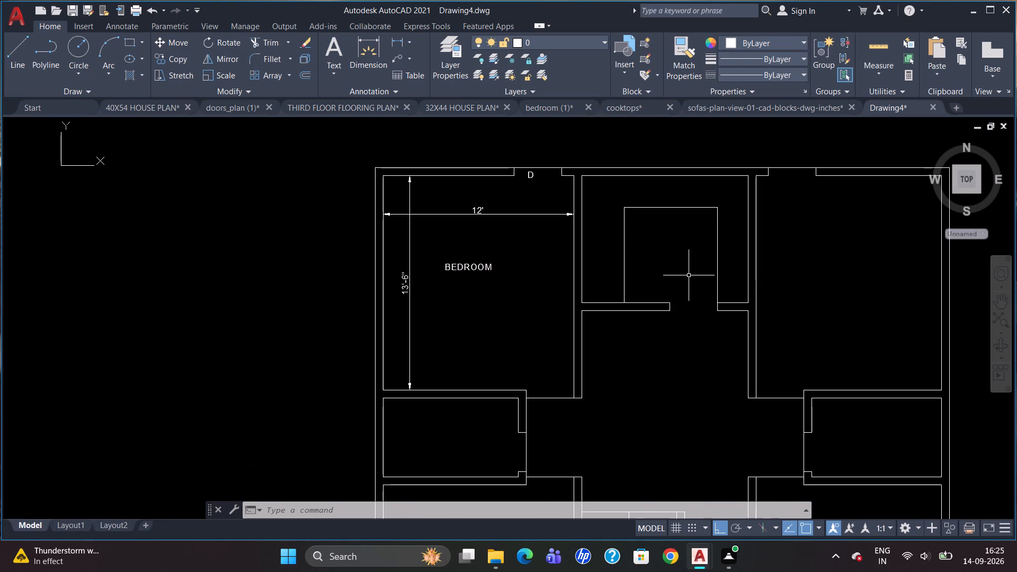
key("t")
key("Return")
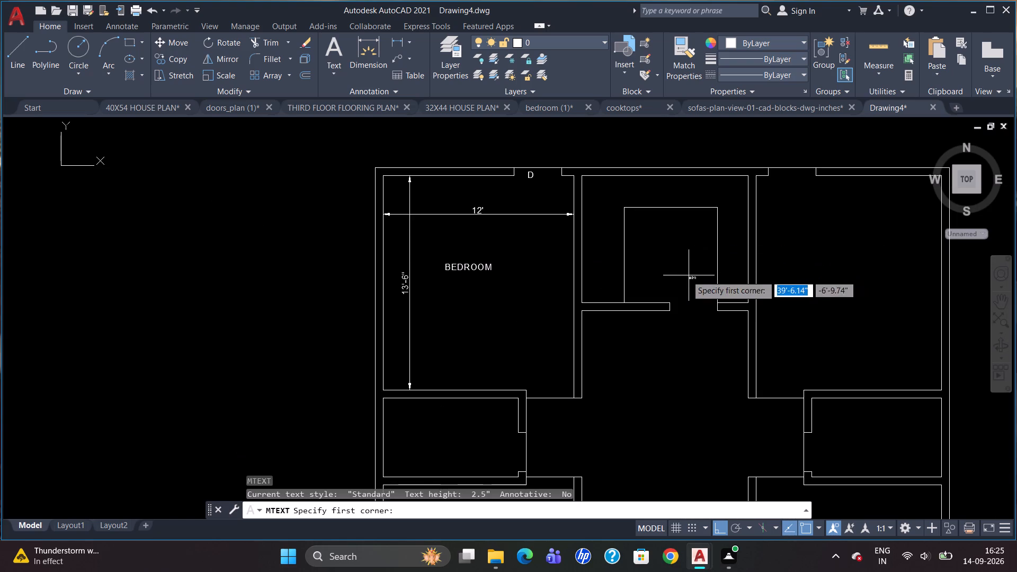
left_click_drag(640, 238, 641, 250)
left_click(706, 272)
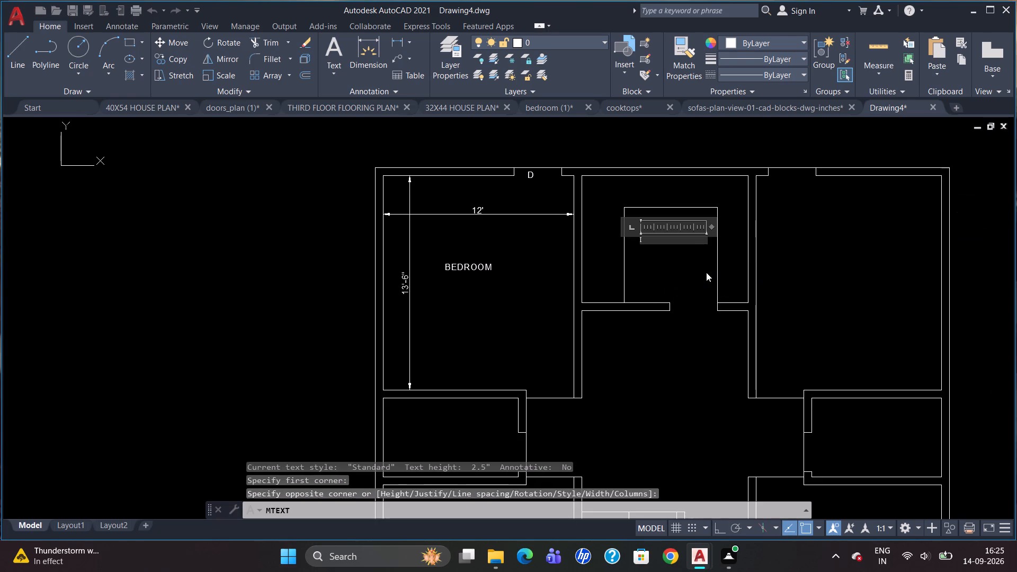
left_click(156, 56)
key("BackSpace")
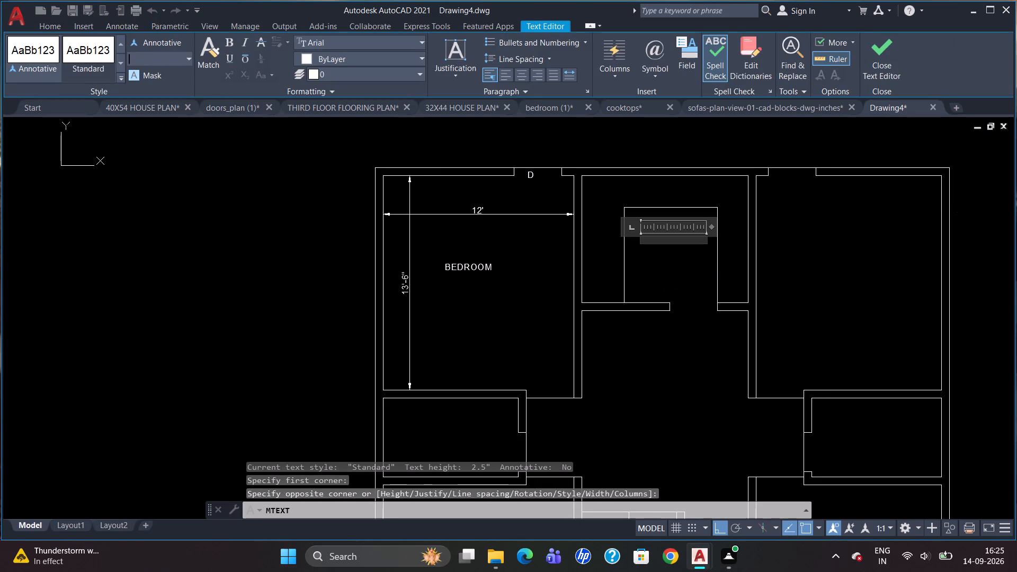
key("5")
key("Return")
type("KITCHEN")
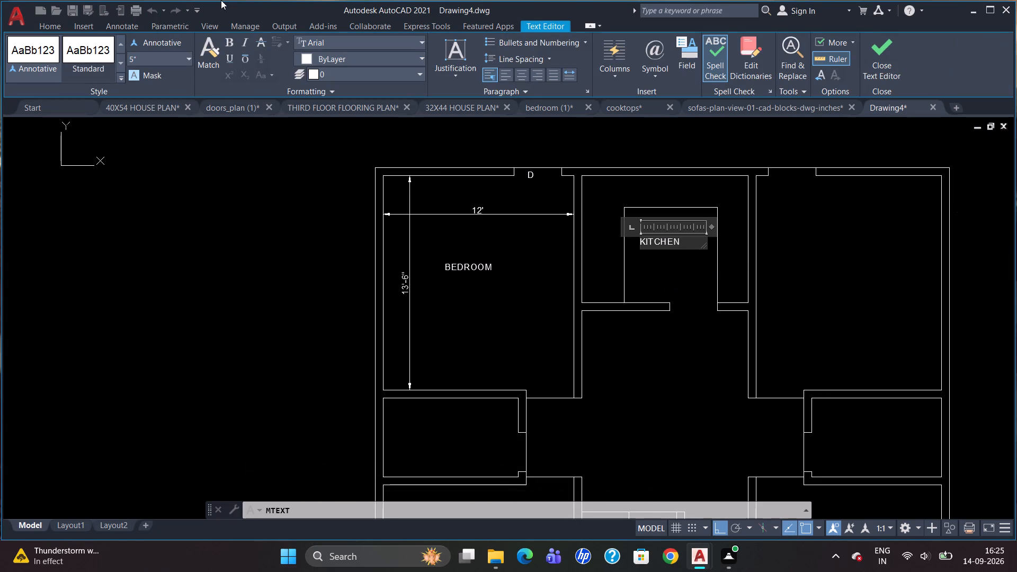
left_click(666, 346)
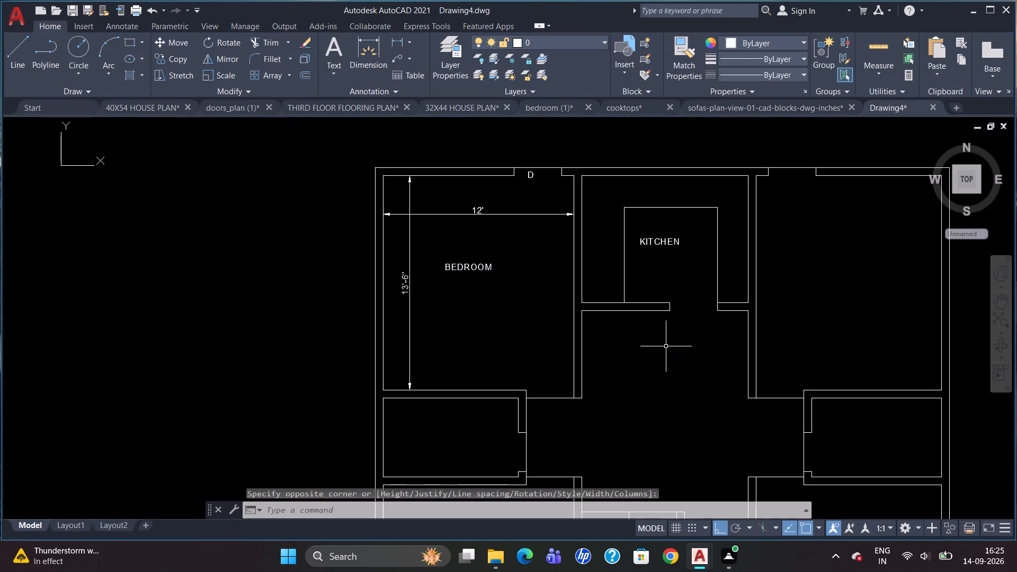
key("Escape")
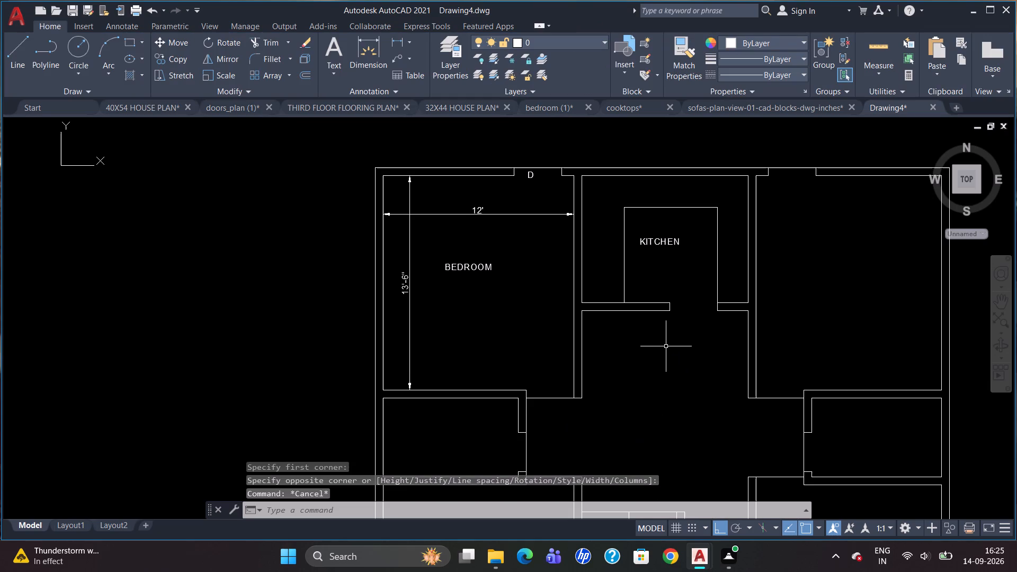
Add linear dimensions for the kitchen's inside width and its inside depth along the left wall.
type("DLI")
key("Return")
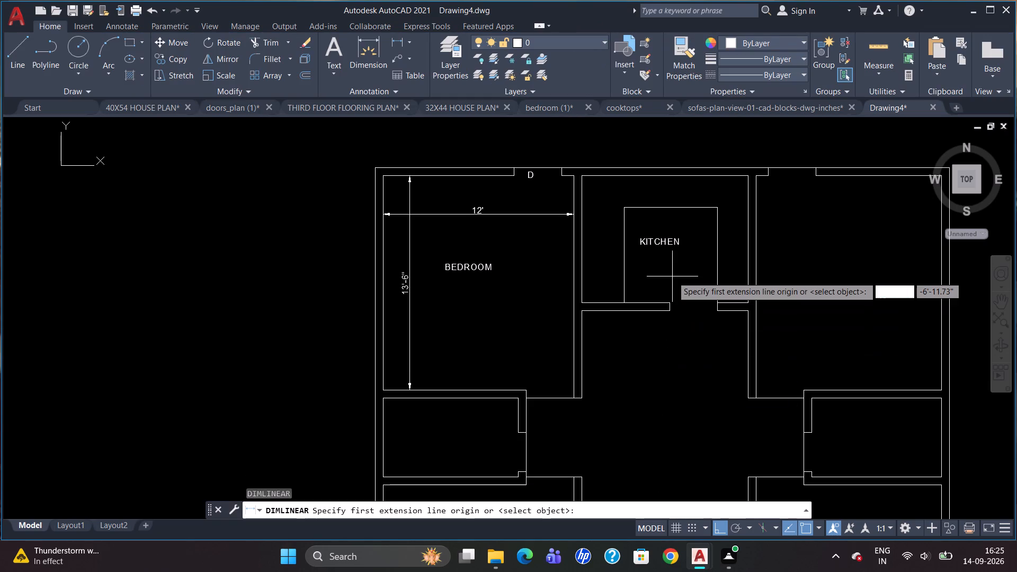
left_click(584, 177)
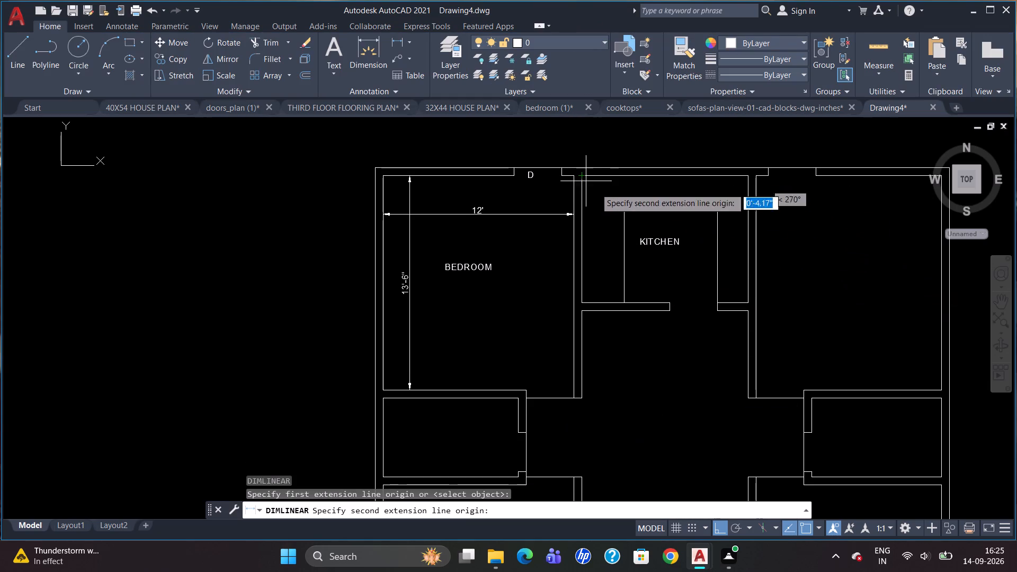
left_click(744, 179)
left_click(746, 197)
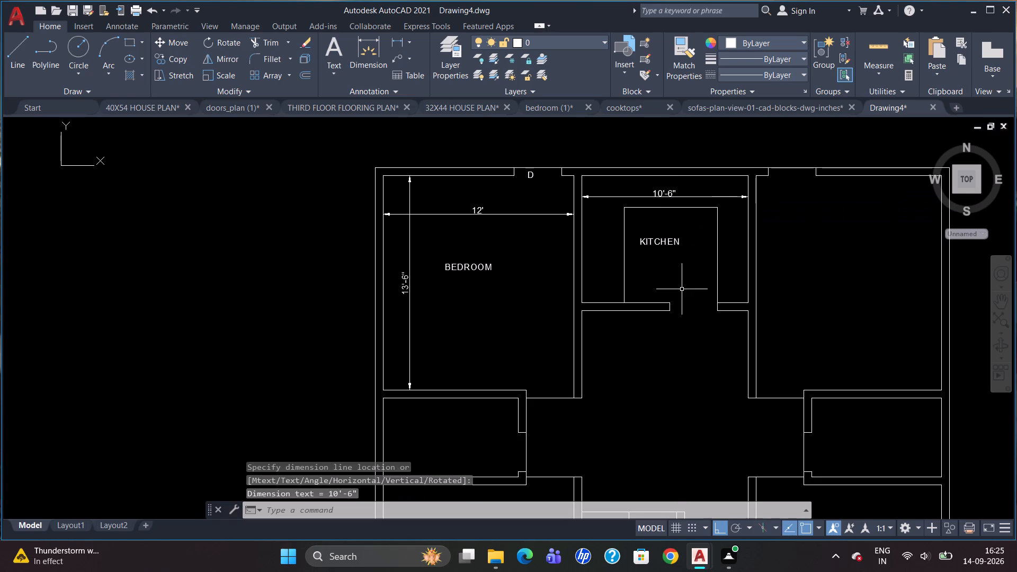
key("space")
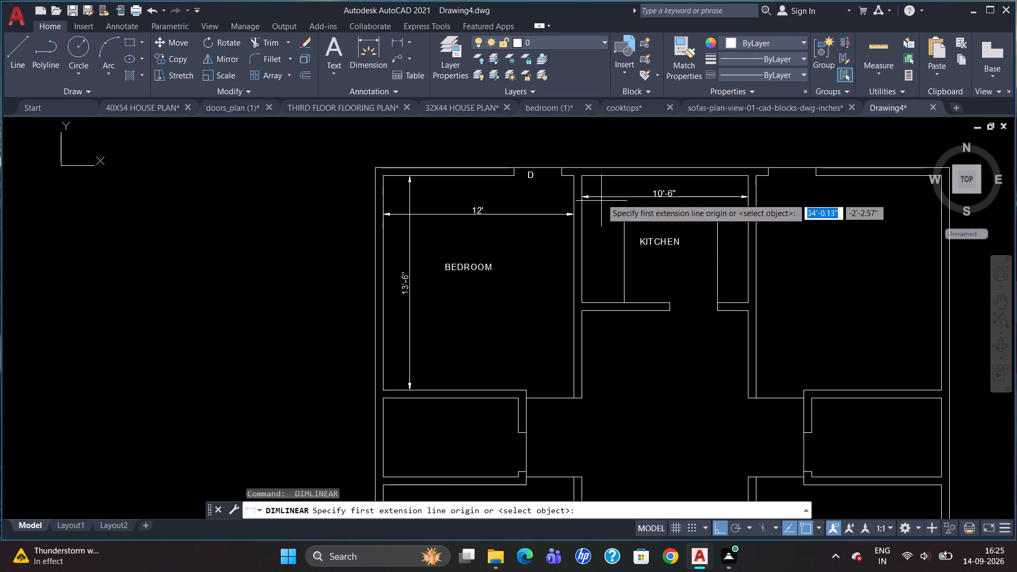
left_click_drag(584, 180, 585, 197)
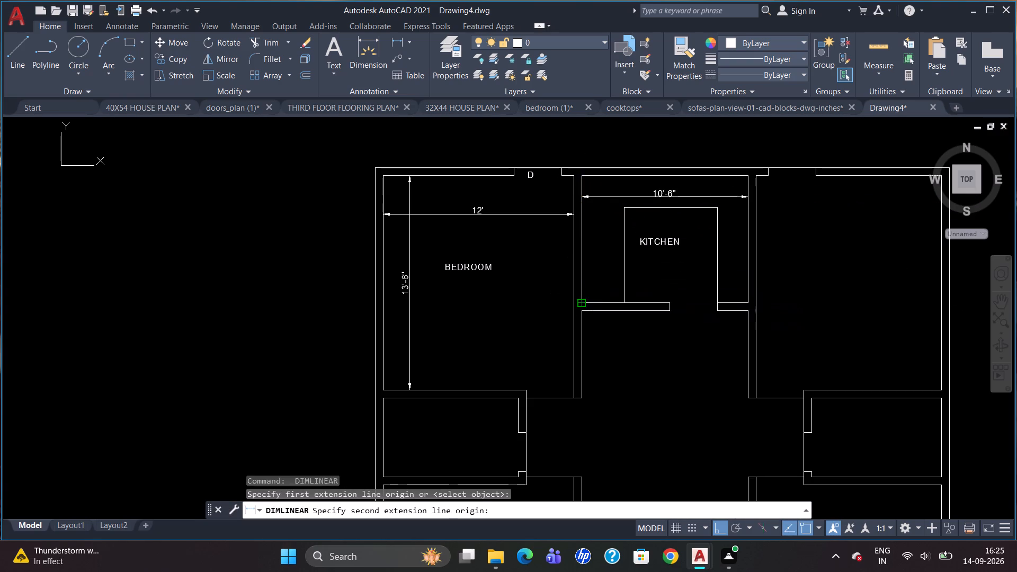
left_click(583, 301)
left_click(602, 296)
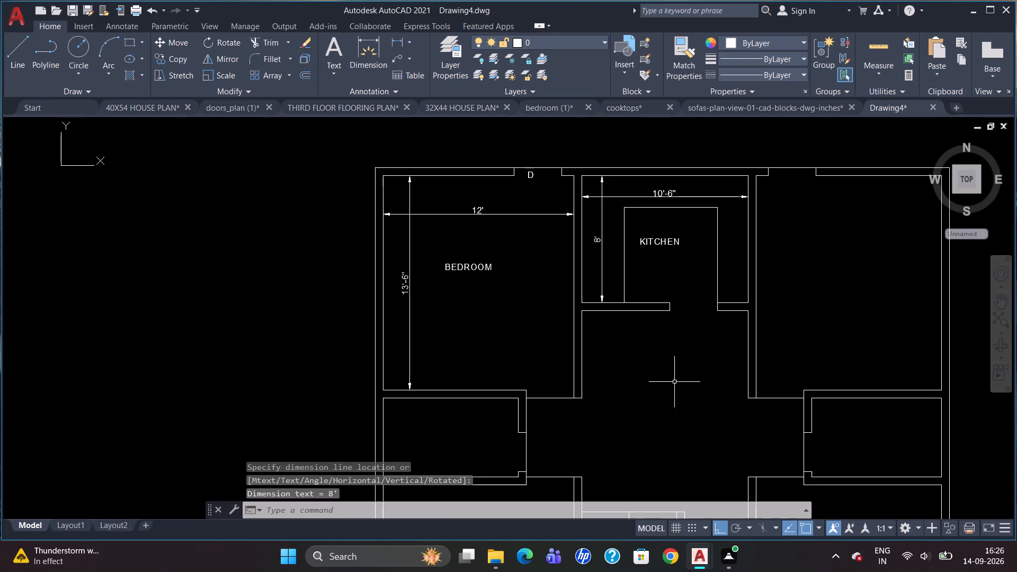
Add a linear dimension for the inside width of the open space directly below the kitchen.
key("space")
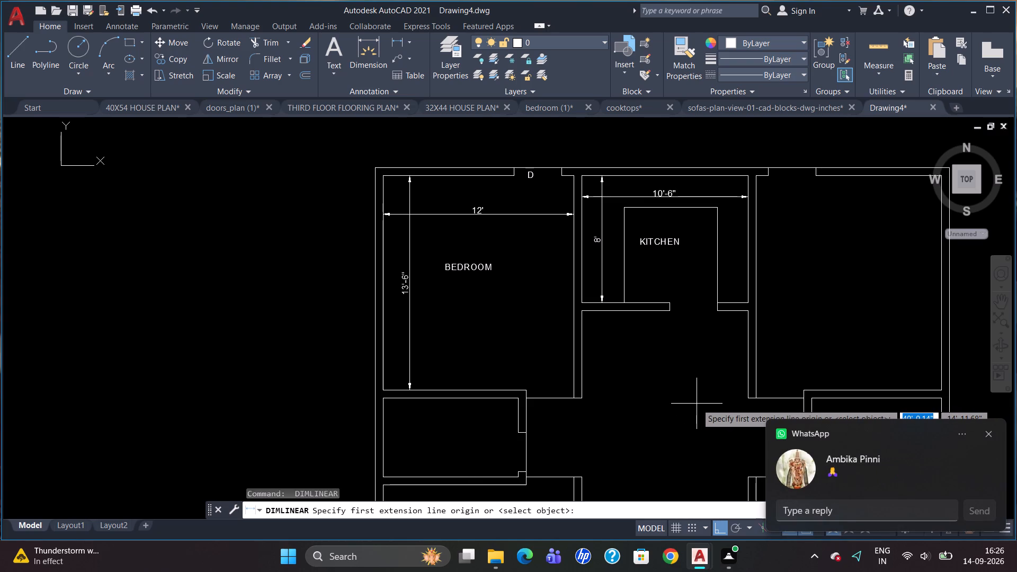
left_click(581, 359)
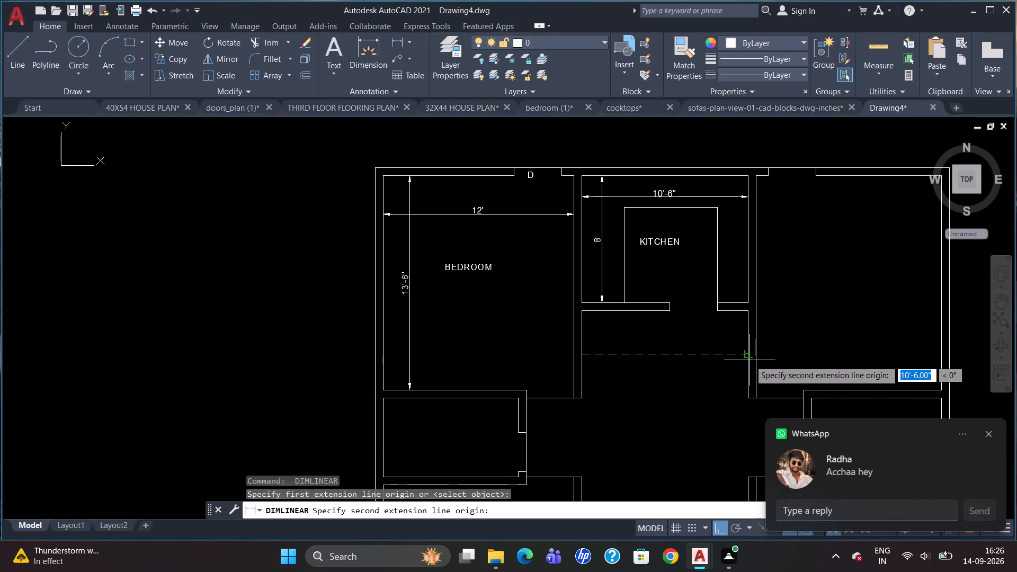
left_click(748, 359)
left_click(746, 352)
scroll(710, 252, "down", 1)
scroll(915, 252, "up", 1)
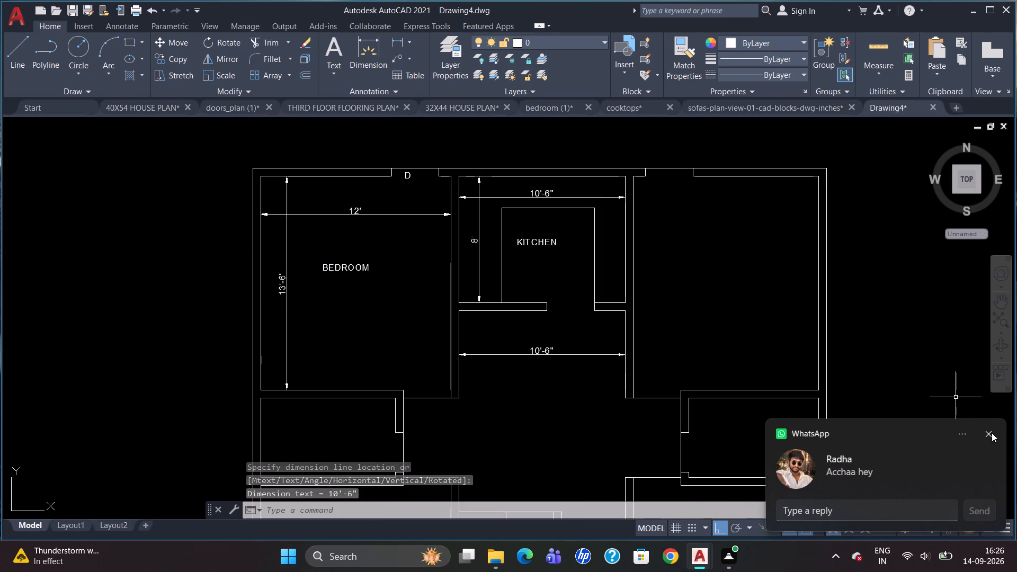
left_click(992, 433)
Add a BEDROOM text label with 5" text height in the middle of the upper right room.
key("t")
key("Return")
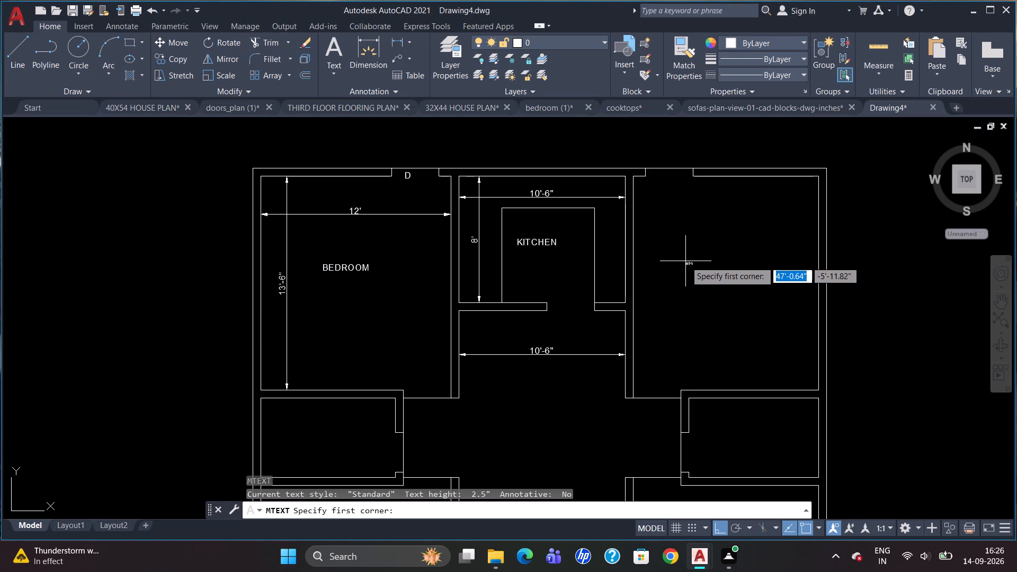
left_click_drag(689, 257, 691, 264)
left_click(782, 294)
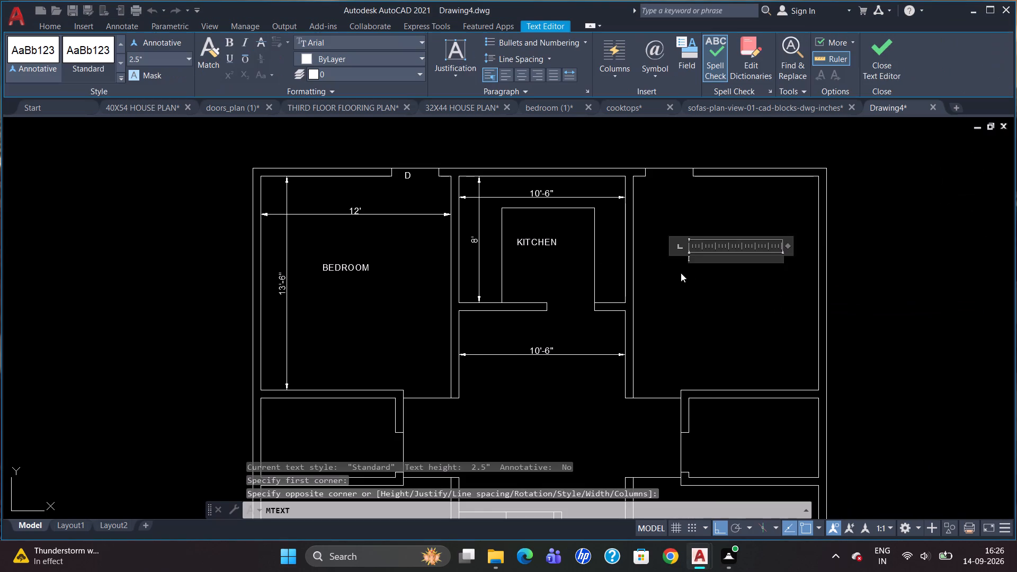
left_click(172, 59)
key("BackSpace")
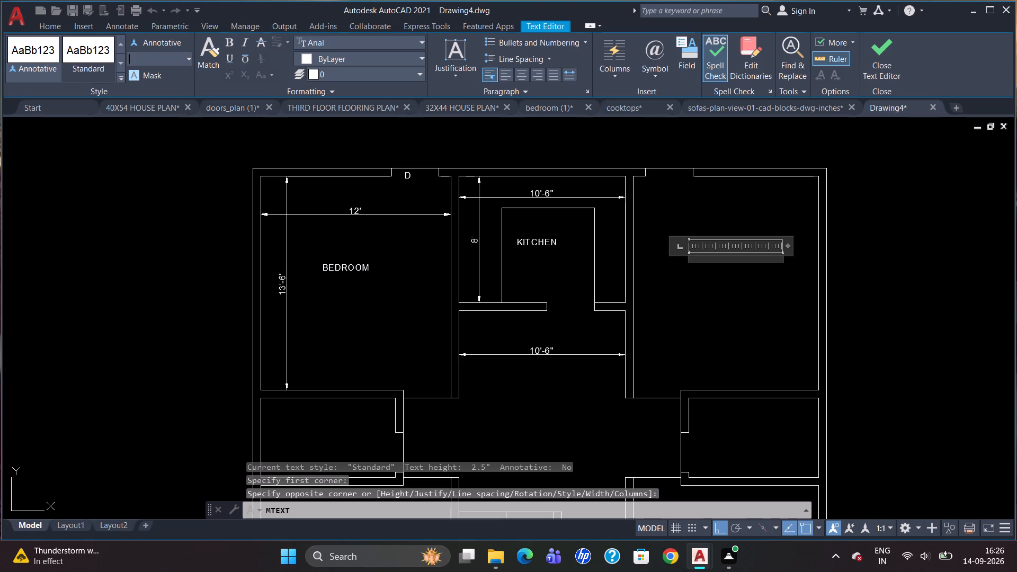
key("5")
key("Return")
type("EDROOM")
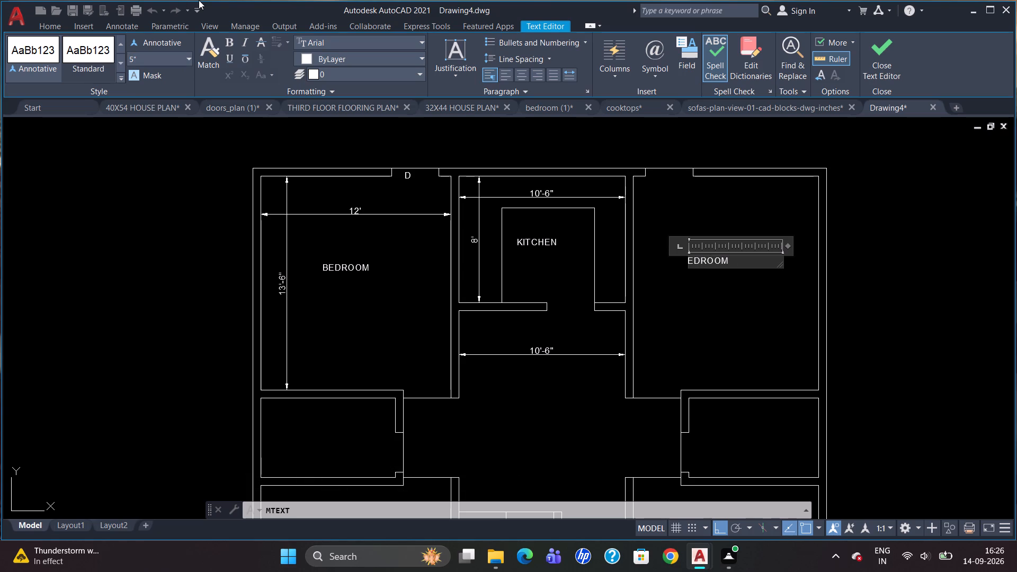
key("Left")
key("Left")
key("Left")
key("Left")
key("Left")
key("Left")
key("Left")
key("b")
left_click(779, 356)
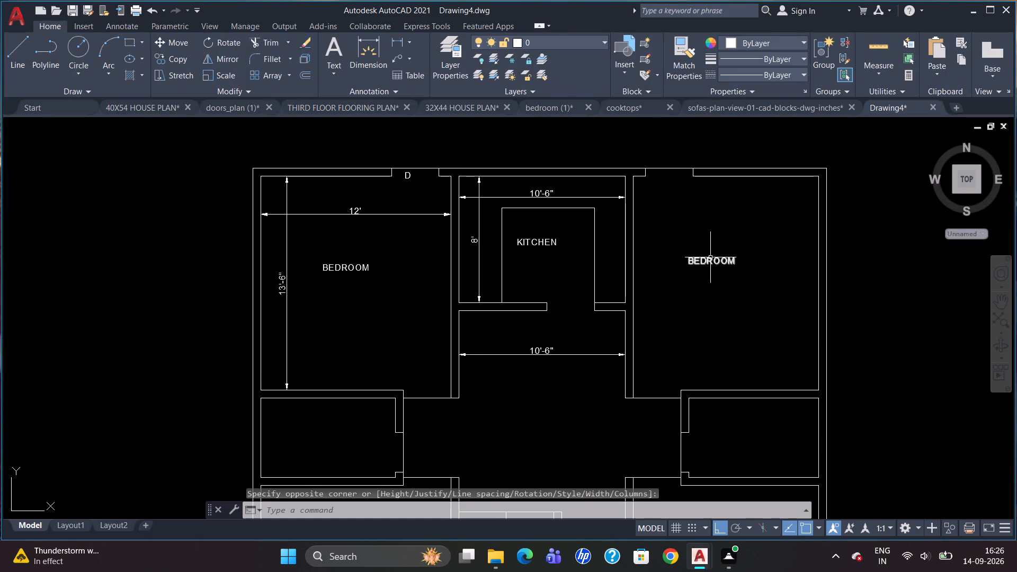
Shift the upper right room's BEDROOM label straight down slightly within the room.
left_click(710, 258)
left_click_drag(686, 256, 699, 259)
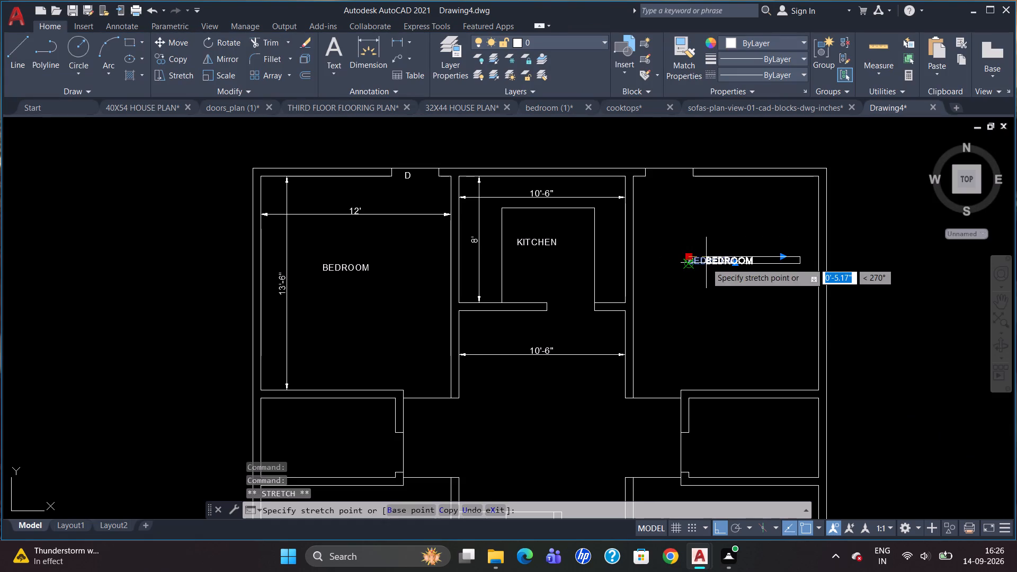
left_click(706, 263)
left_click_drag(690, 262, 711, 266)
left_click(712, 266)
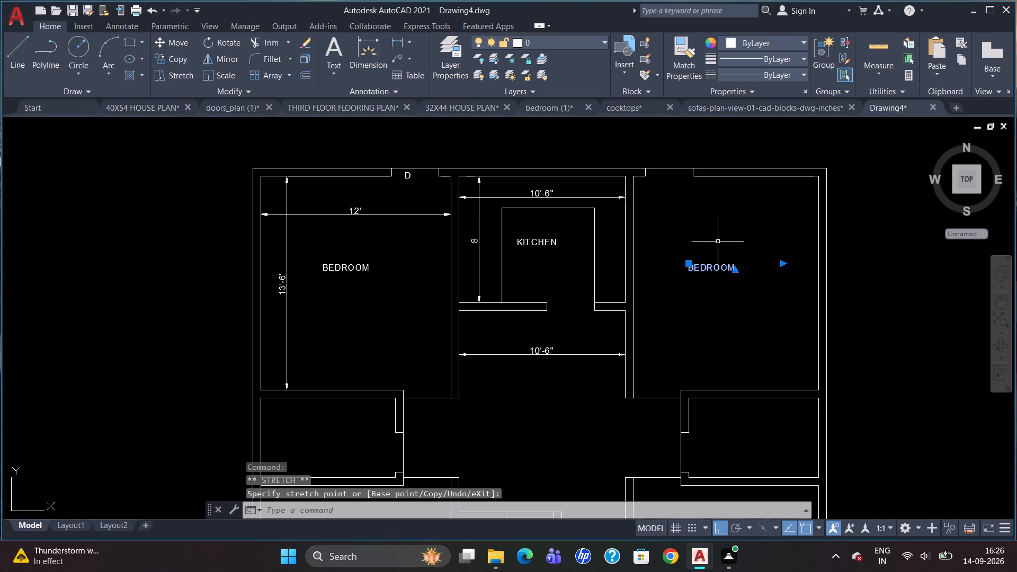
left_click_drag(690, 262, 706, 266)
left_click(706, 266)
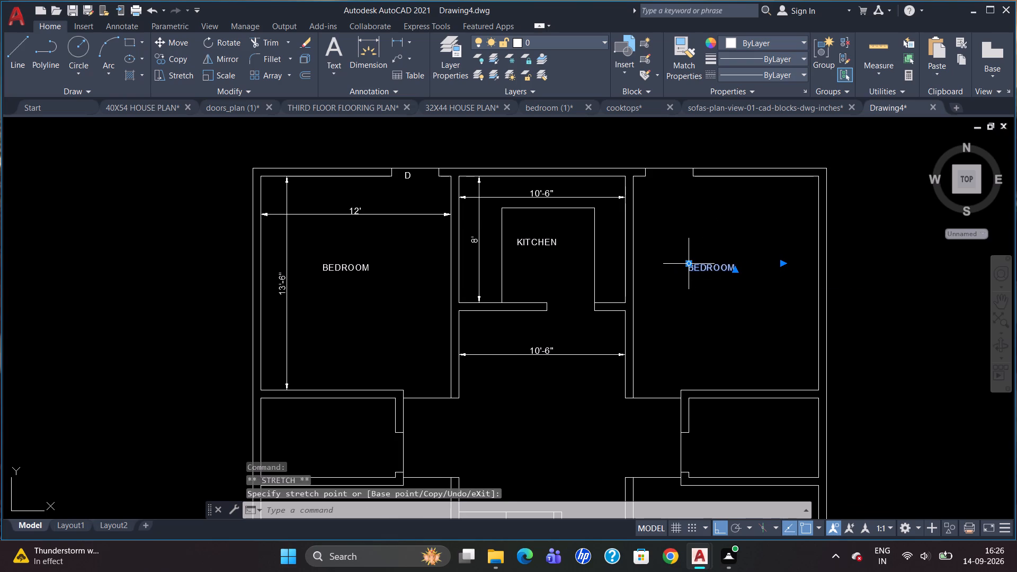
left_click(690, 262)
left_click(708, 267)
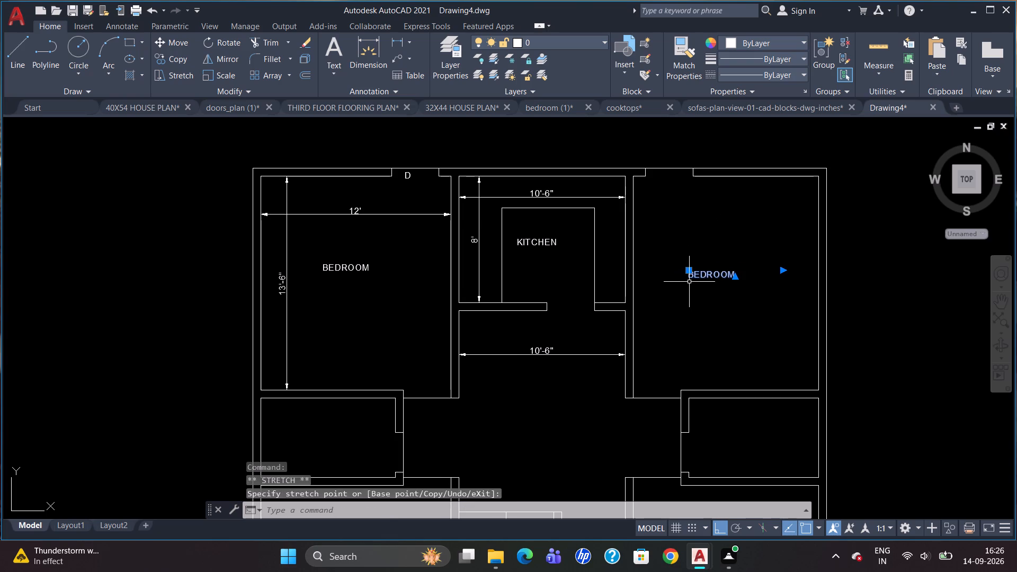
left_click(689, 269)
left_click(711, 270)
key("Escape")
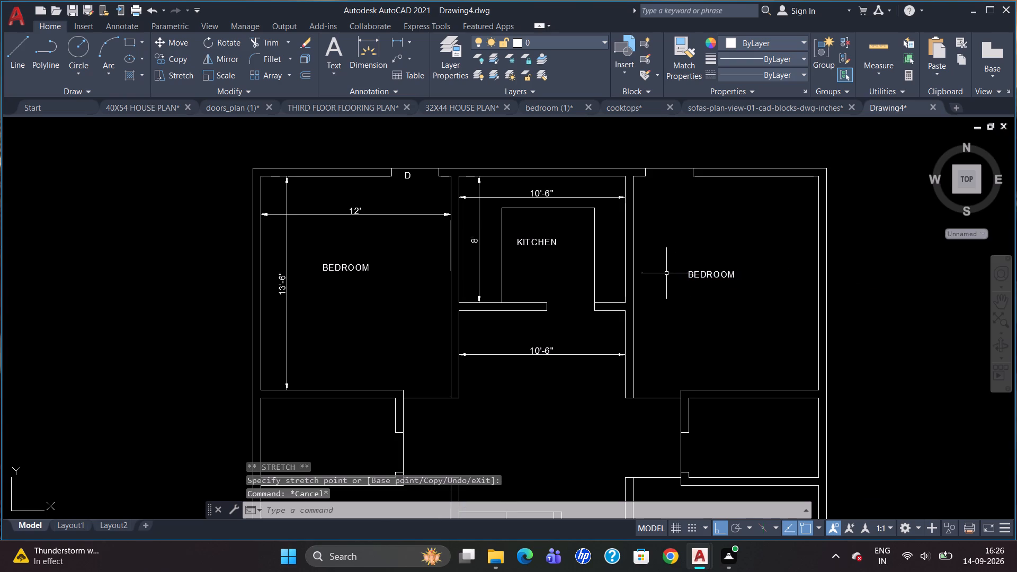
Add a D text label with 5" text height at the opening in the right bedroom's upper wall.
key("t")
key("Return")
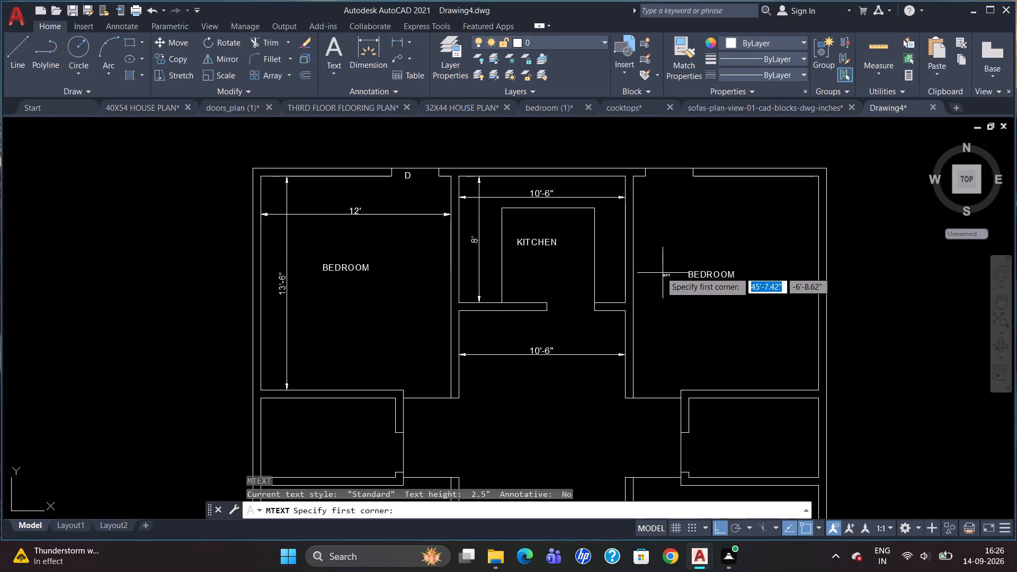
left_click(656, 177)
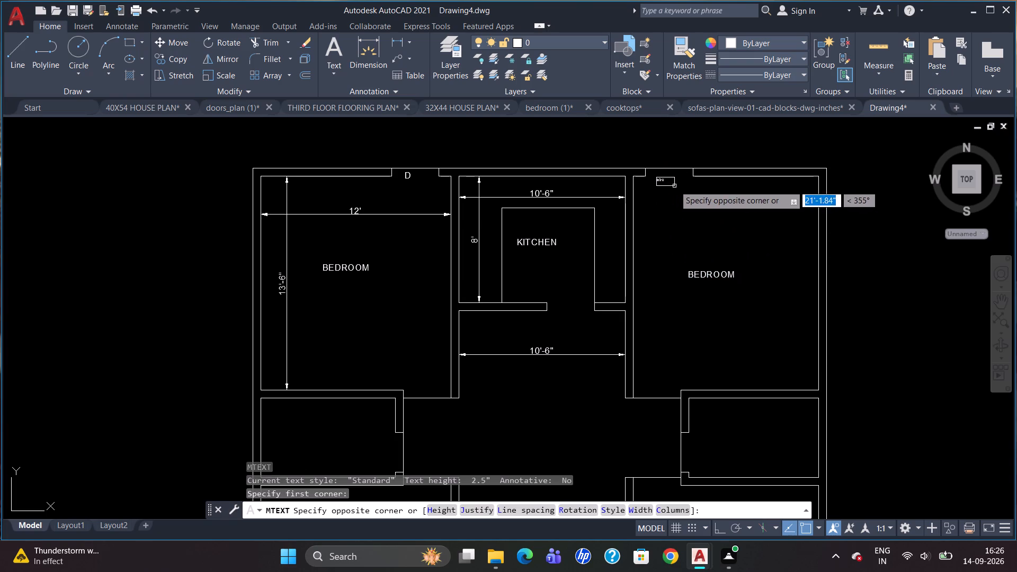
left_click(676, 185)
left_click(174, 62)
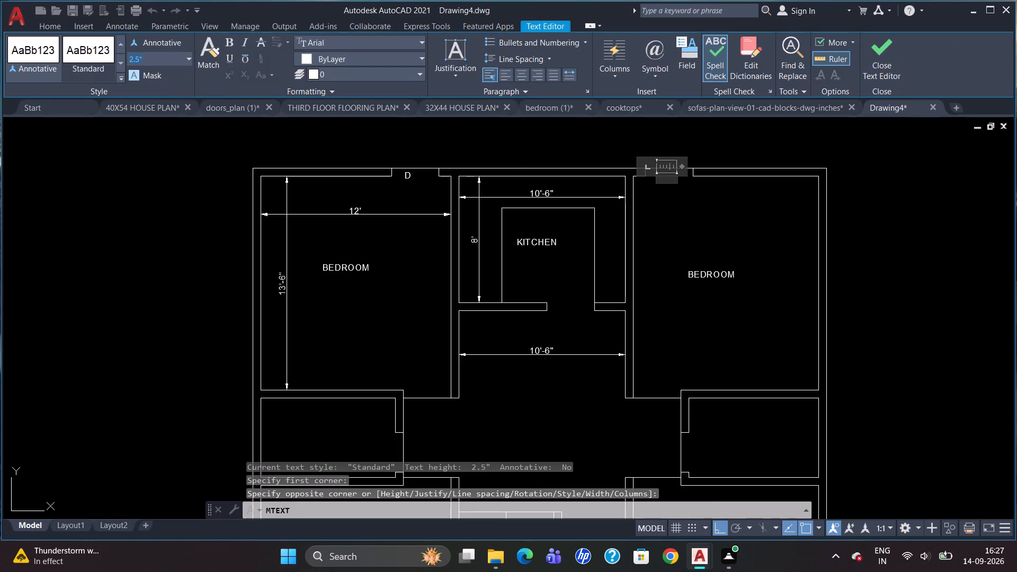
key("BackSpace")
key("5")
key("Return")
key("d")
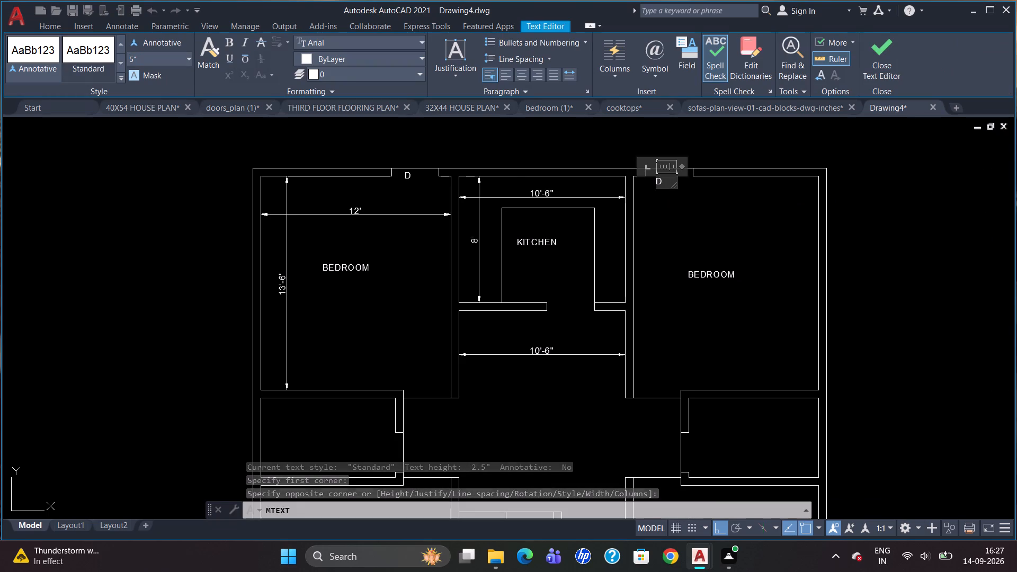
left_click(699, 247)
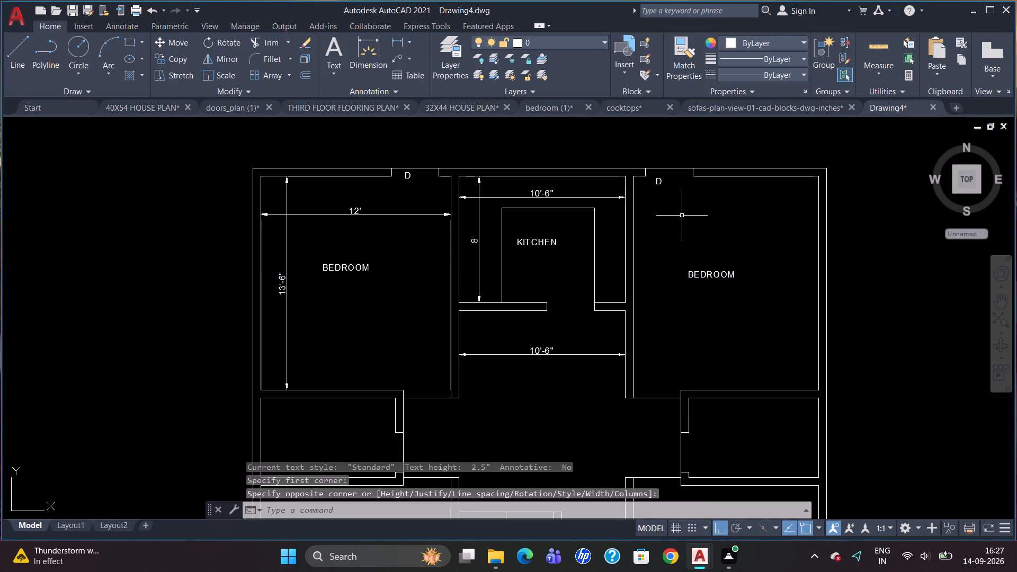
Move the right bedroom's D label straight up into the upper wall opening.
left_click(657, 188)
left_click(658, 182)
scroll(659, 181, "up", 2)
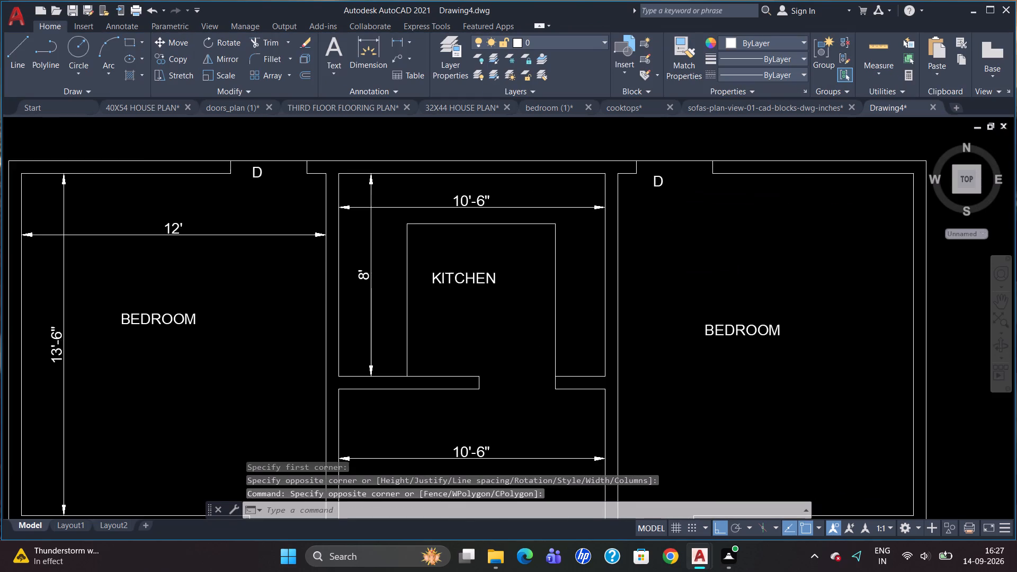
left_click(657, 186)
left_click(650, 171)
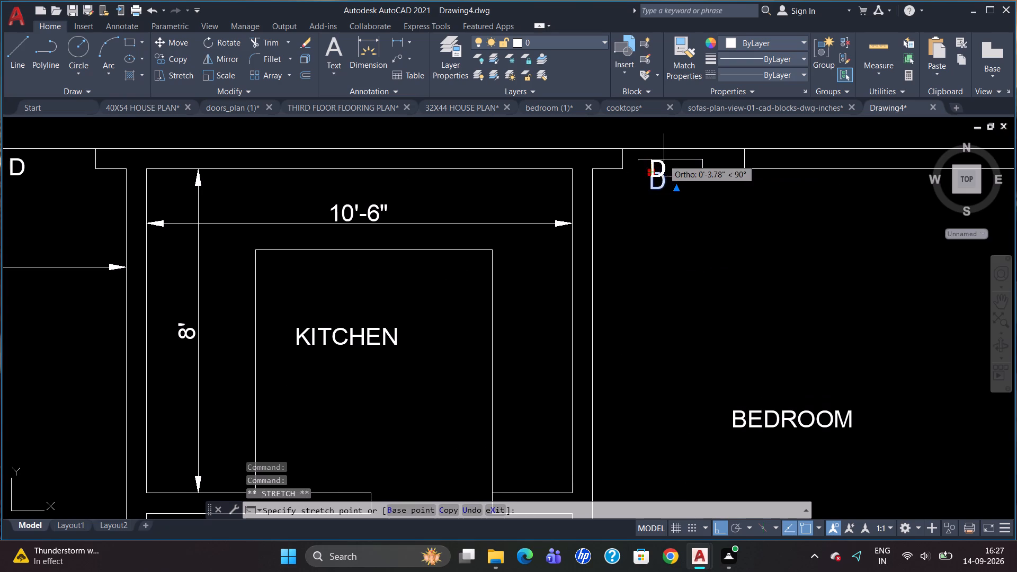
left_click(666, 157)
key("Escape")
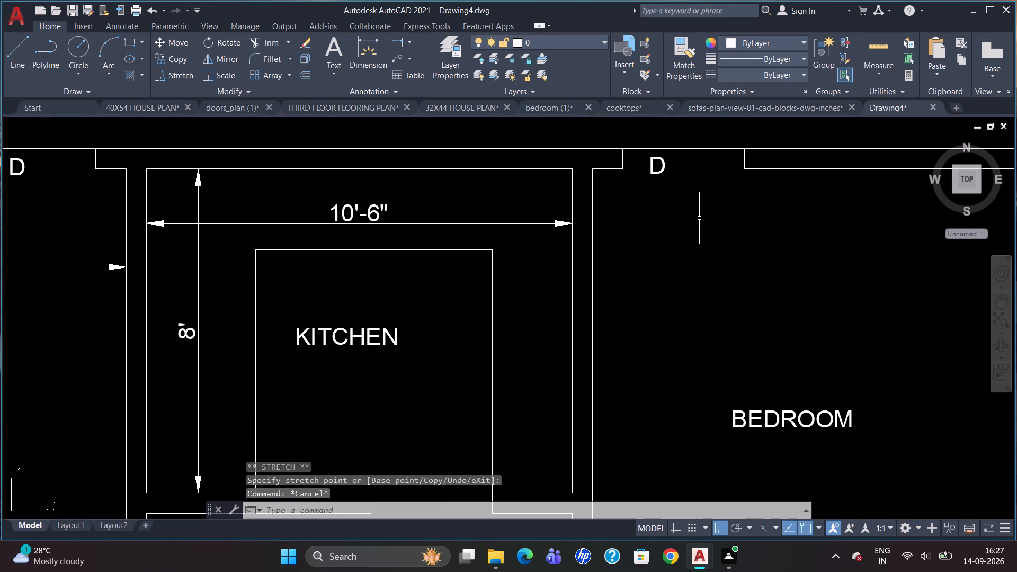
Add a linear dimension for the right bedroom's inside width just below its upper wall.
type("DLI")
key("Return")
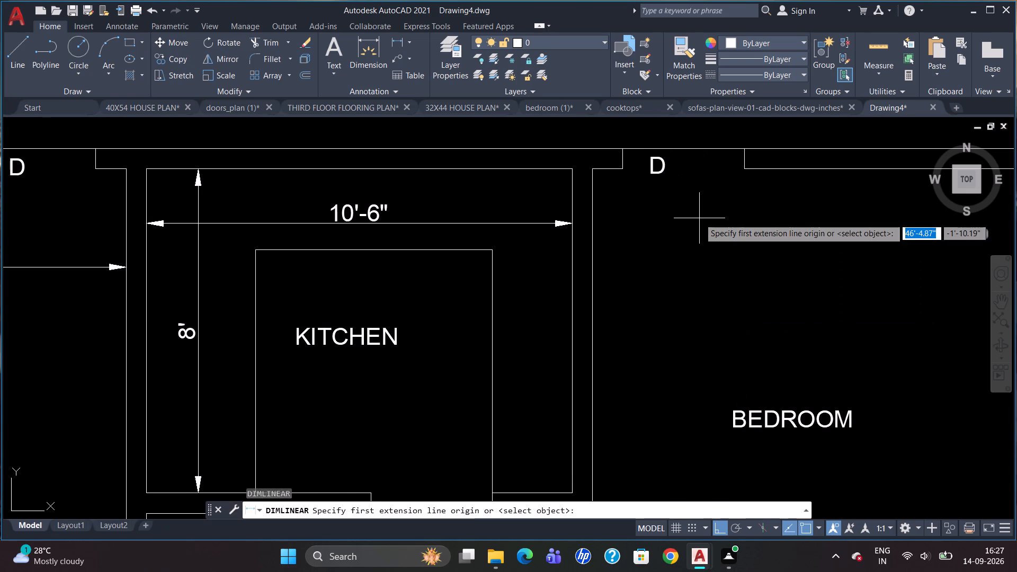
scroll(702, 245, "down", 2)
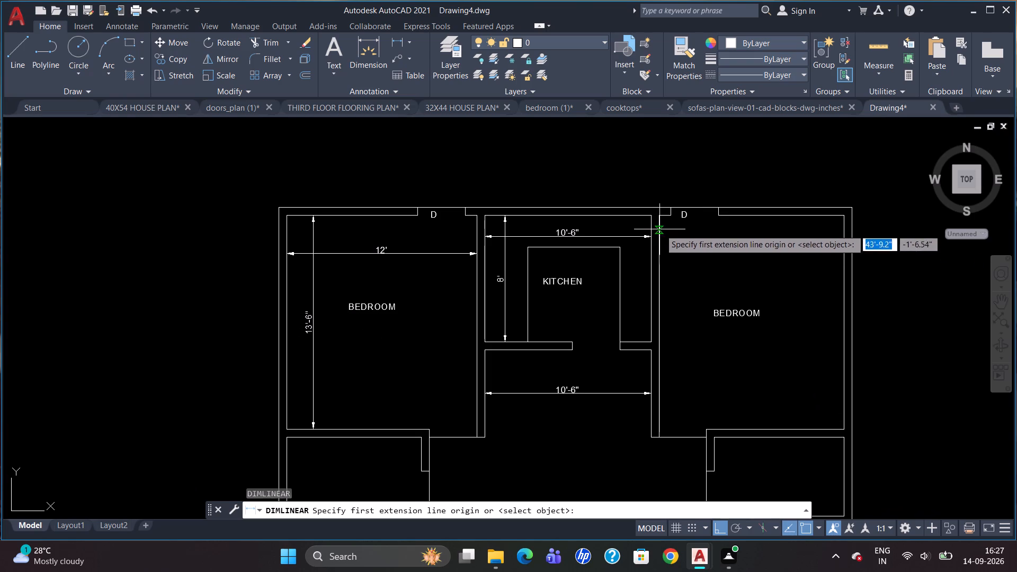
left_click_drag(661, 229, 664, 235)
left_click(844, 228)
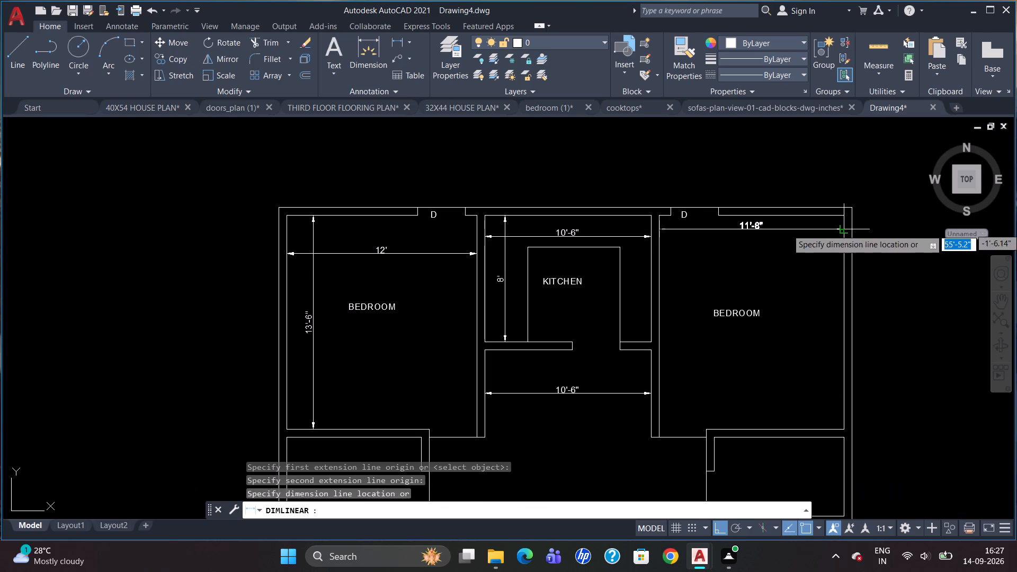
left_click(844, 236)
Override the right bedroom's width dimension text with 12'.
scroll(813, 231, "up", 1)
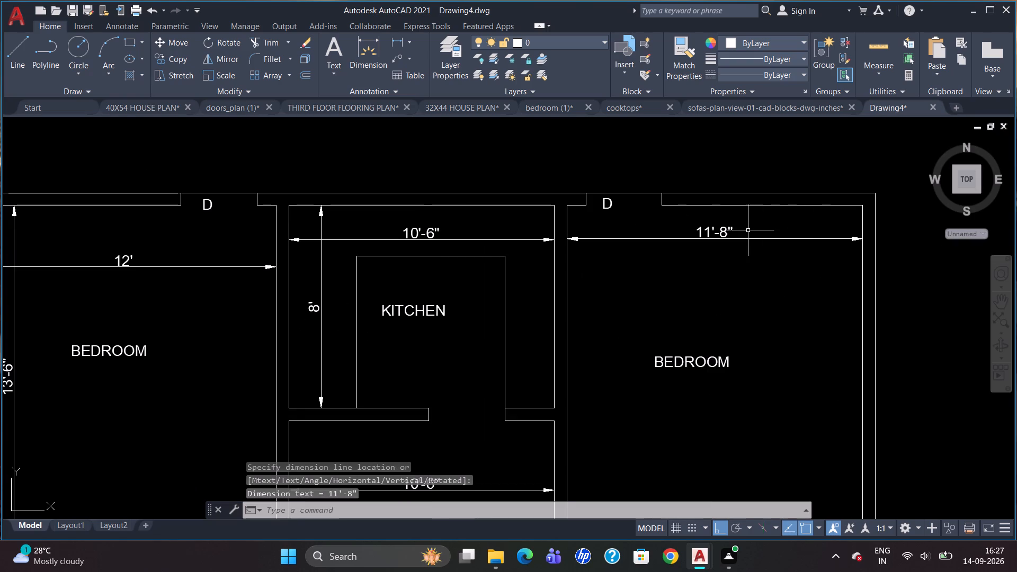
double_click(727, 230)
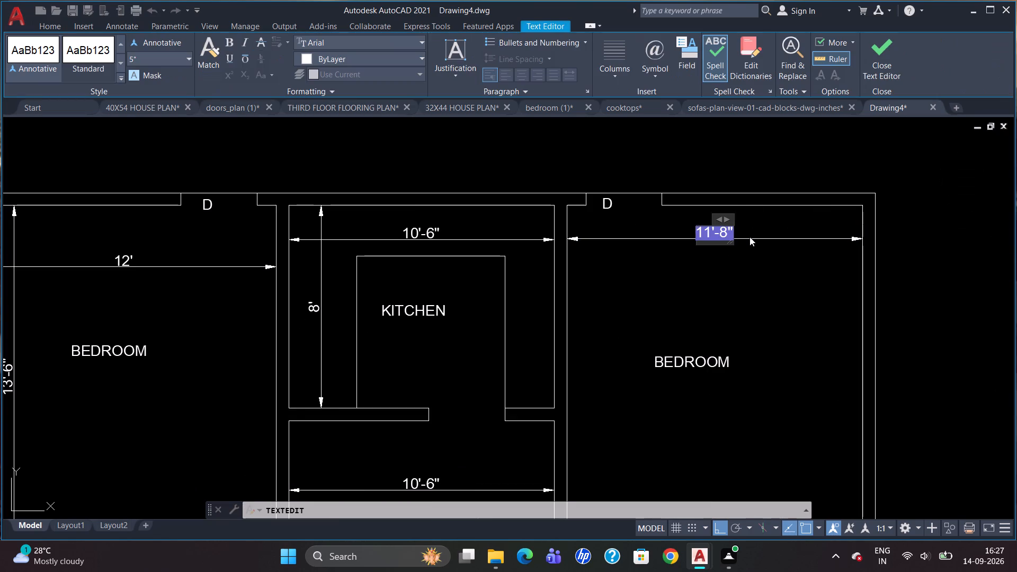
key("Delete")
type("12")
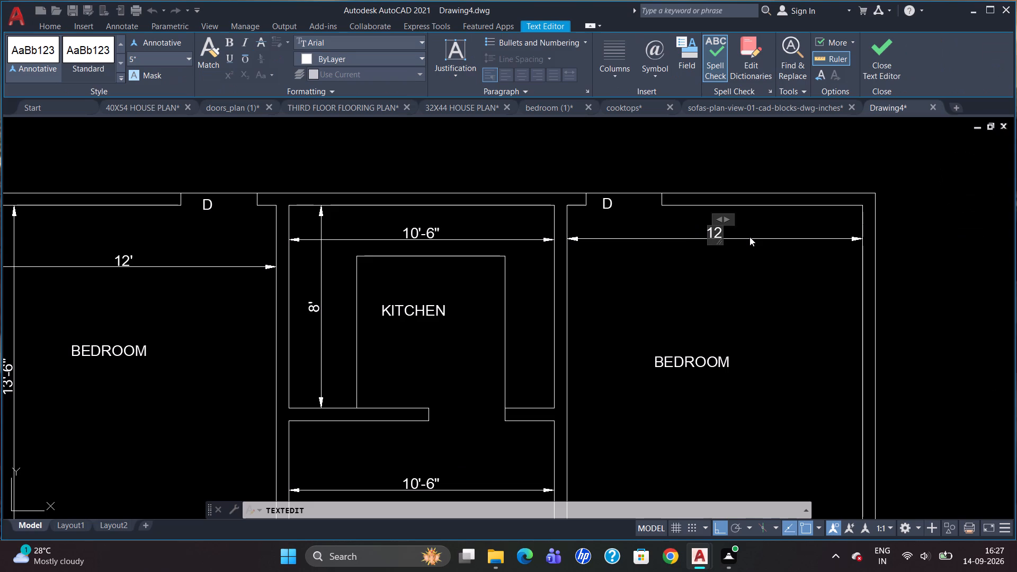
key("apostrophe")
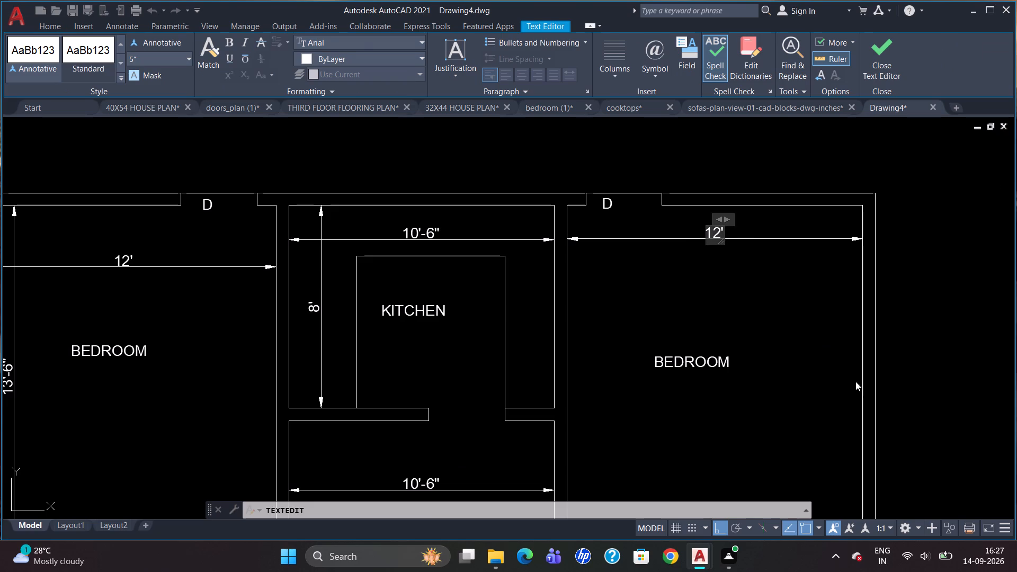
left_click(843, 374)
scroll(762, 241, "down", 2)
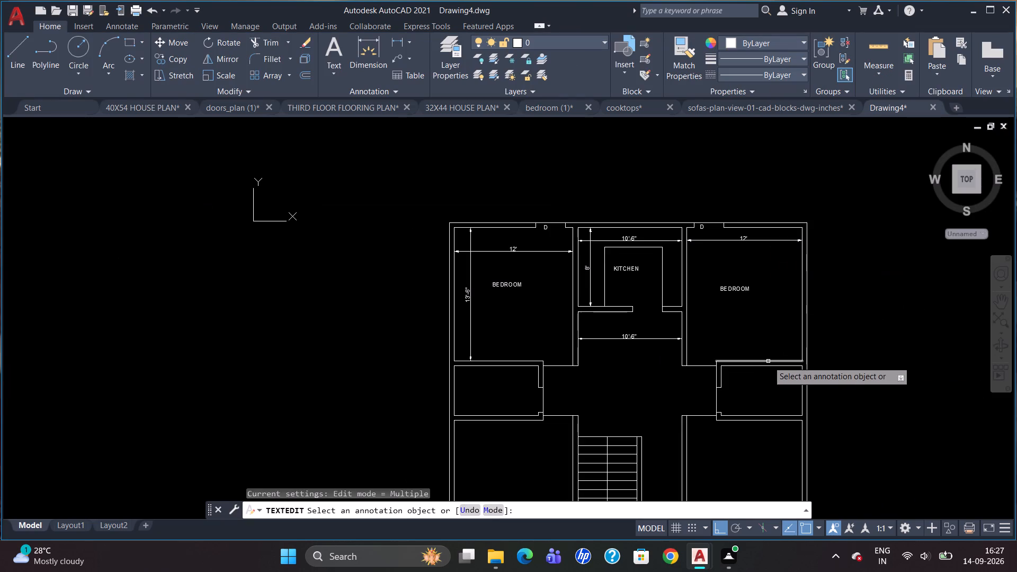
key("Escape")
Add a linear dimension for the right bedroom's inside length, placed just inside its right wall.
type("DLI")
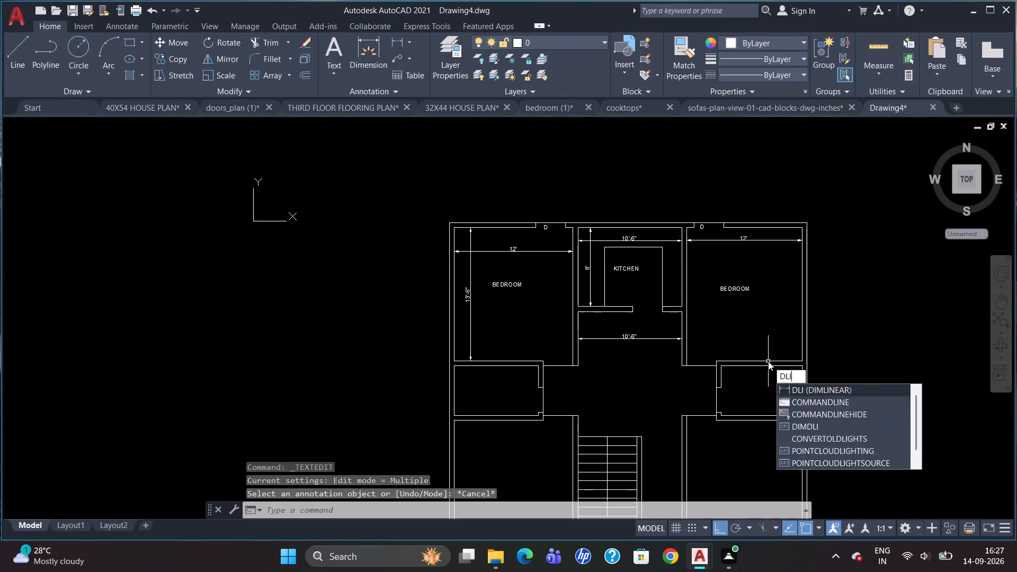
key("Return")
scroll(795, 217, "up", 1)
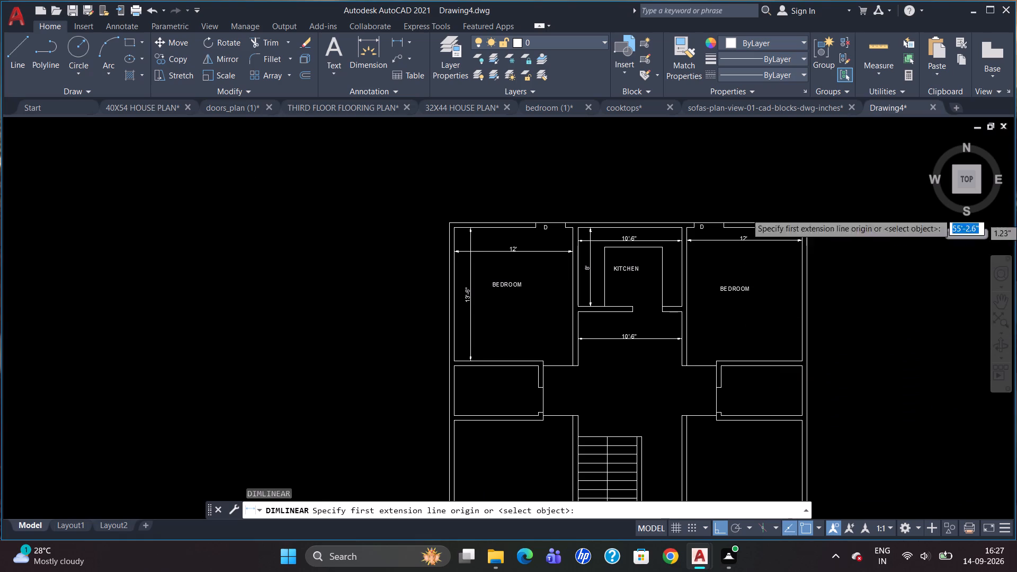
left_click(807, 235)
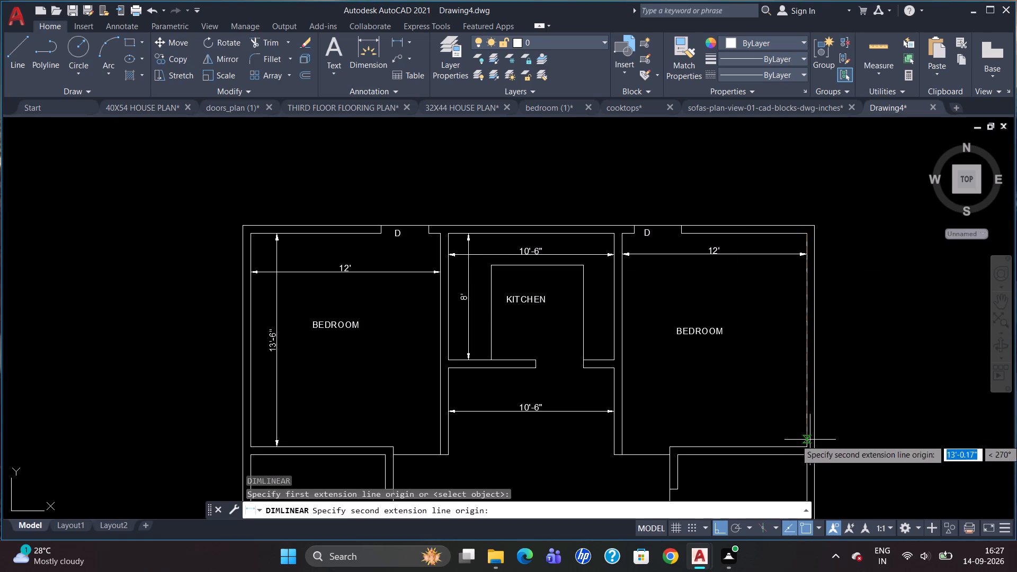
left_click(805, 445)
left_click(784, 438)
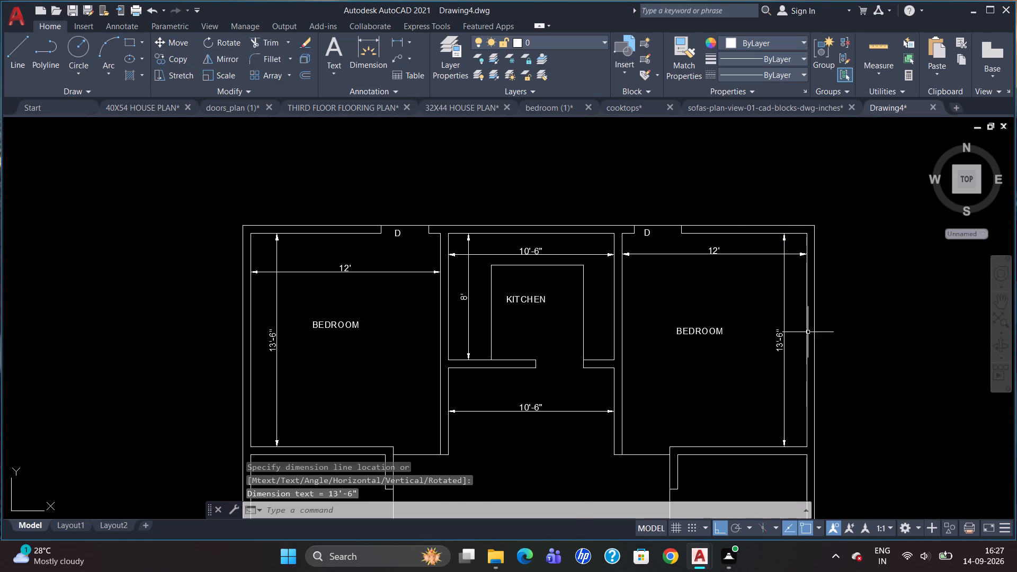
Add a D door label in 5" text at the right bedroom's lower opening, beside the central hall wall.
scroll(809, 314, "down", 1)
scroll(797, 437, "up", 1)
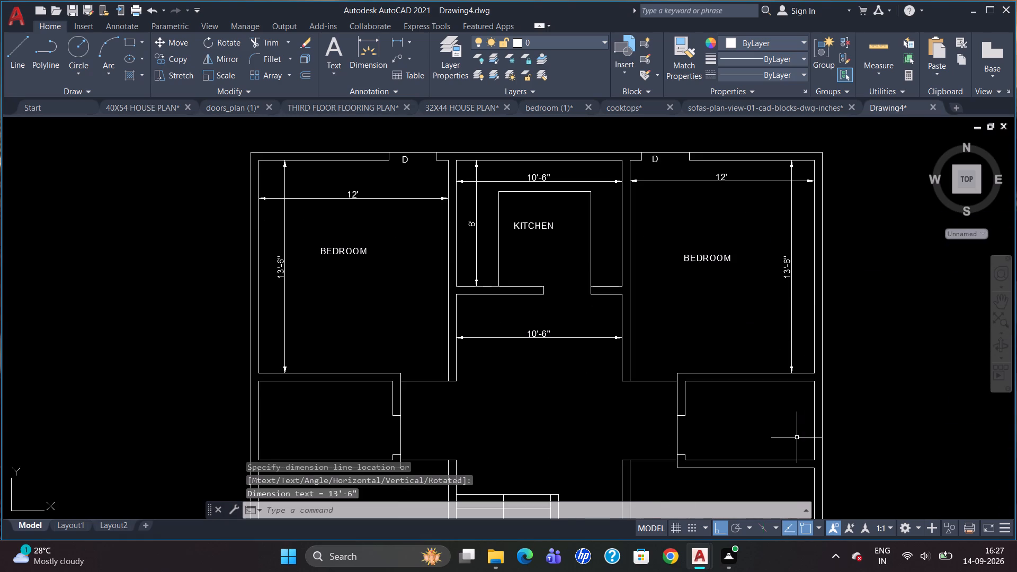
key("t")
key("Return")
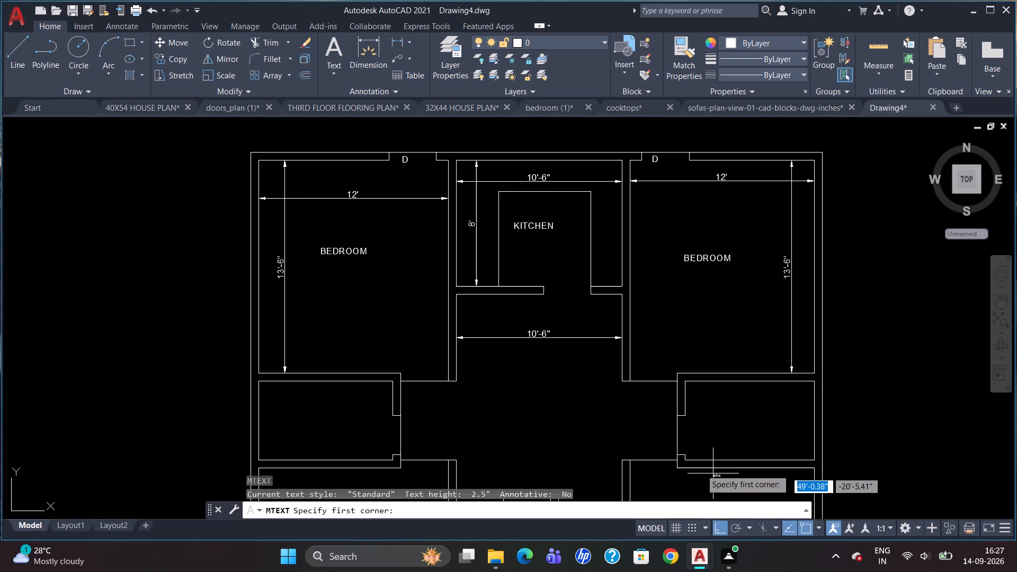
scroll(636, 358, "up", 2)
left_click(644, 390)
left_click(687, 413)
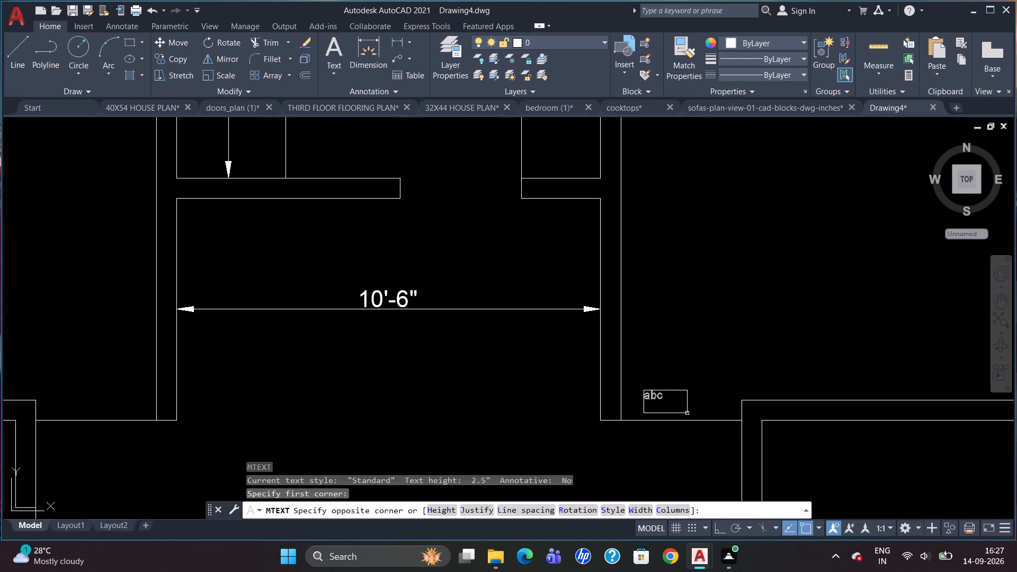
left_click(176, 59)
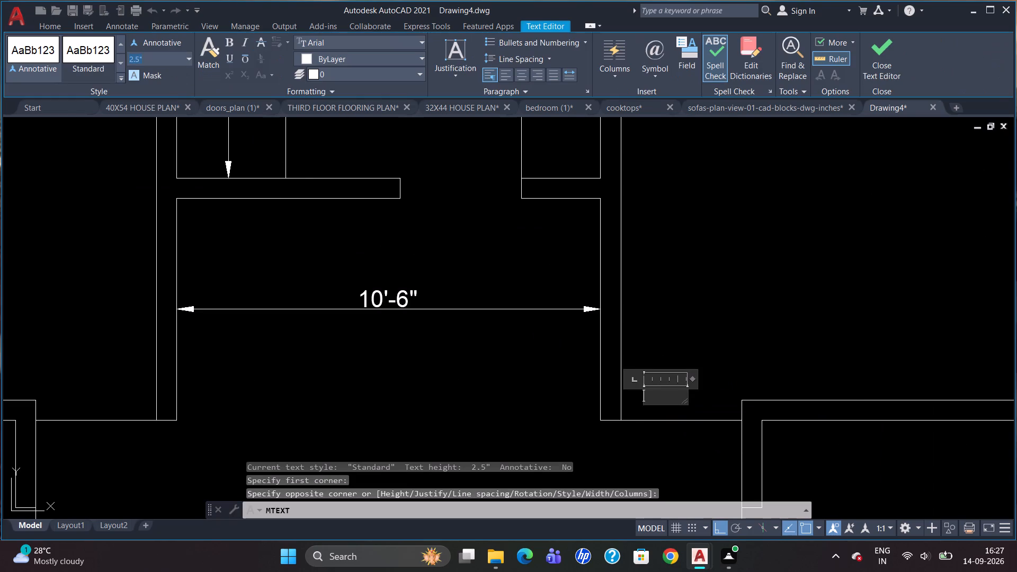
key("BackSpace")
key("5")
key("Return")
key("d")
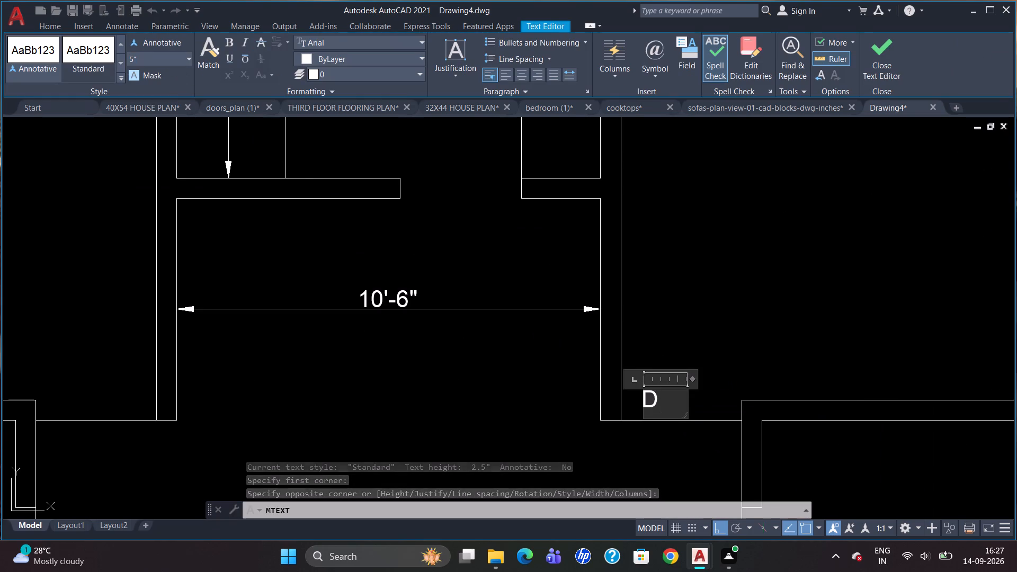
left_click(664, 264)
Add a D door label in 5" text in the door opening of the small room below the right bedroom.
scroll(686, 236, "down", 2)
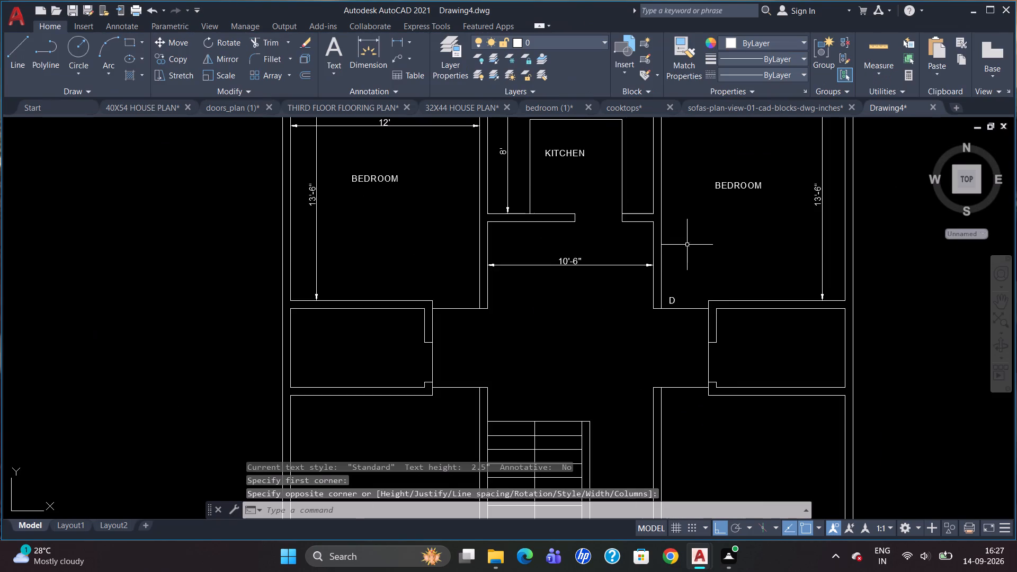
key("t")
key("Return")
scroll(720, 370, "up", 2)
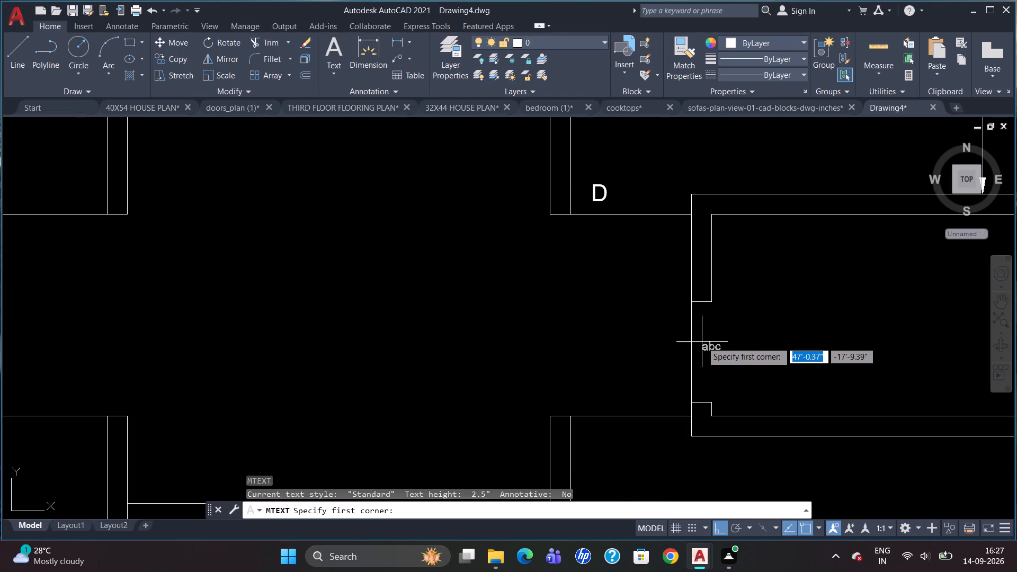
left_click_drag(700, 338, 702, 363)
left_click(715, 370)
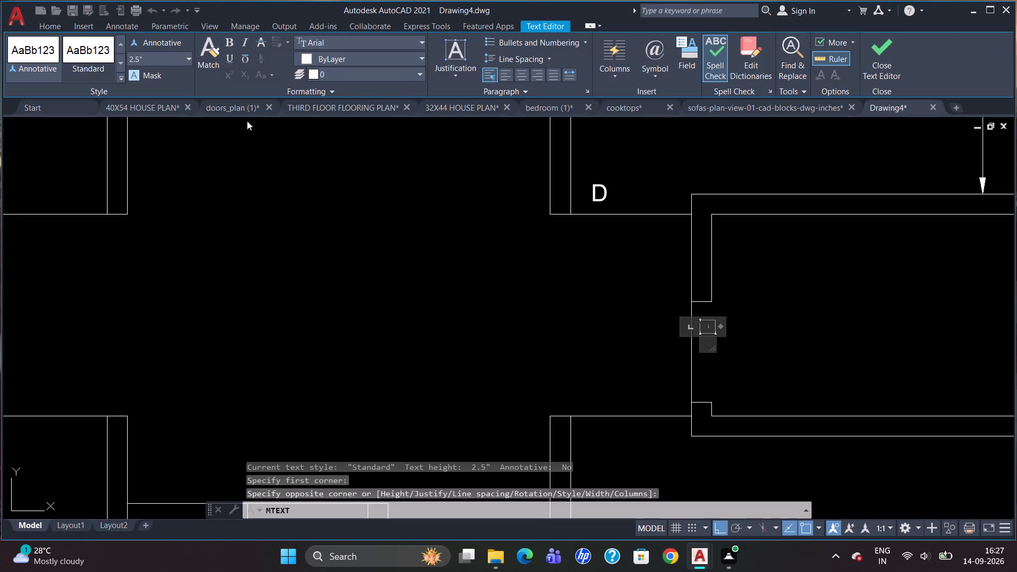
left_click(153, 55)
key("BackSpace")
key("5")
key("Return")
key("d")
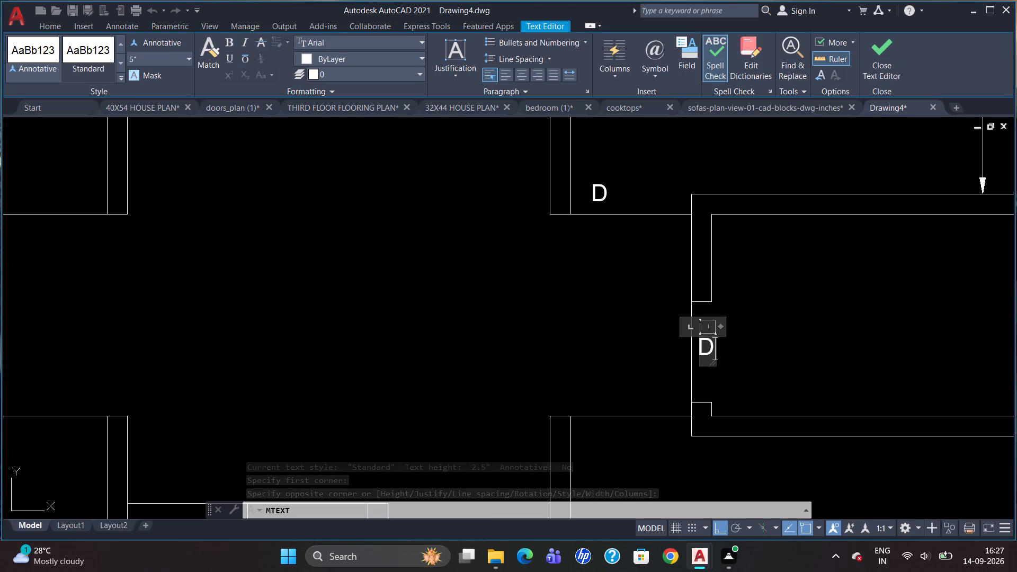
left_click(595, 362)
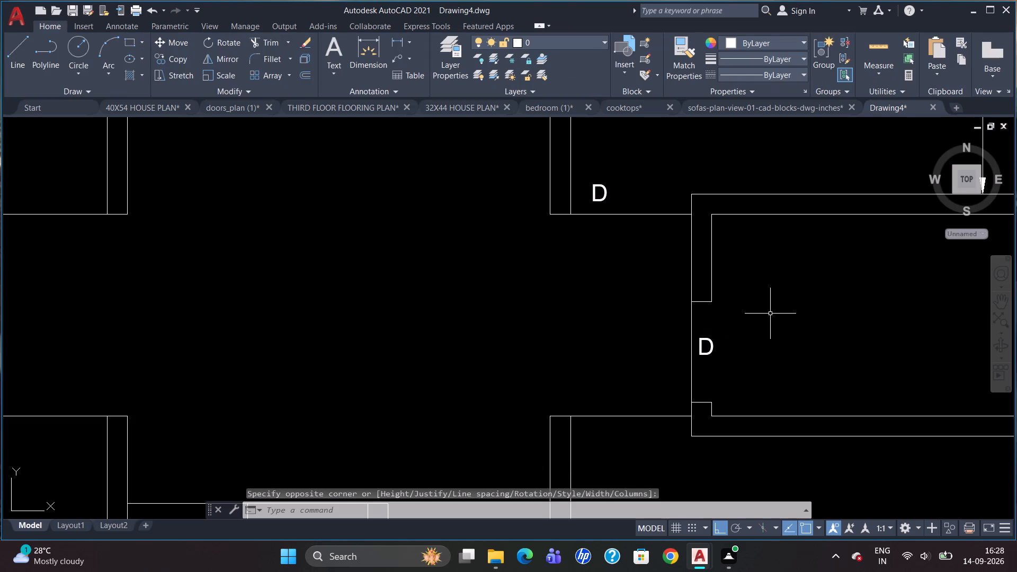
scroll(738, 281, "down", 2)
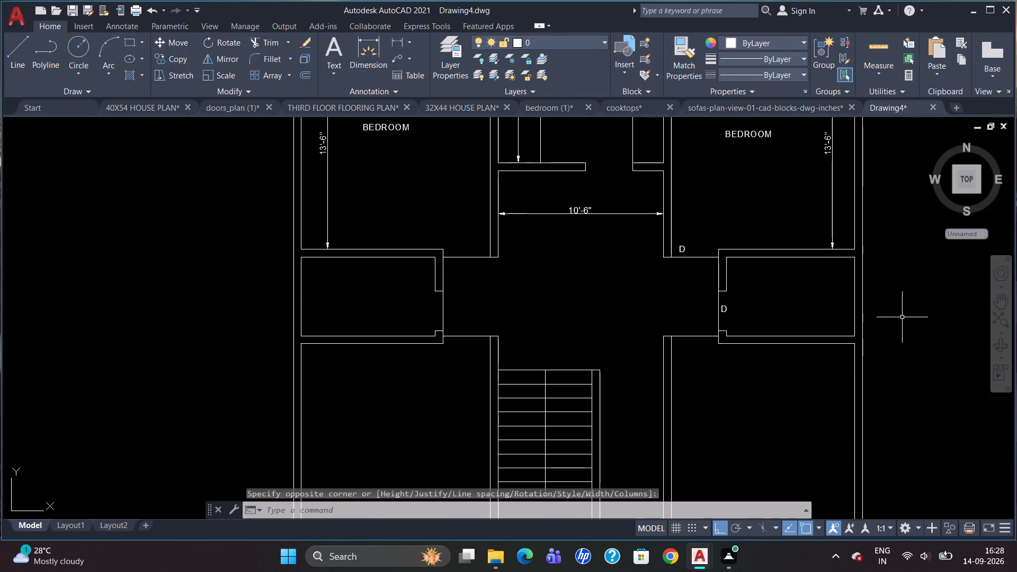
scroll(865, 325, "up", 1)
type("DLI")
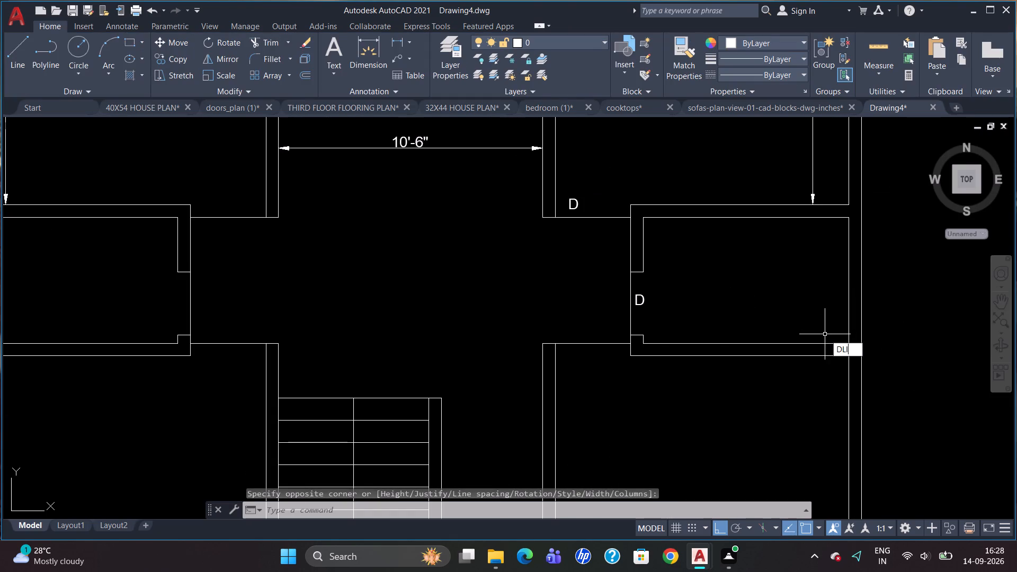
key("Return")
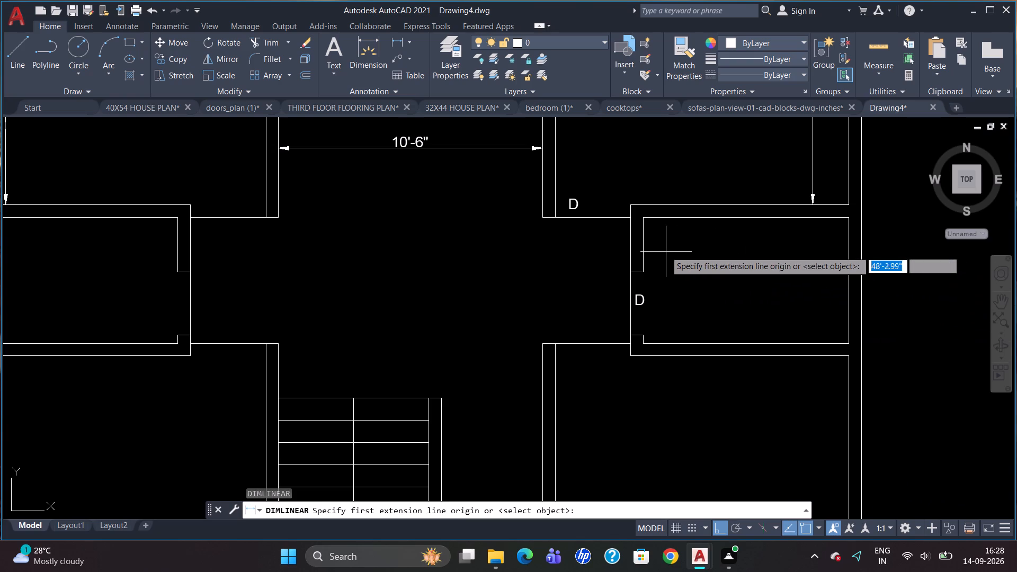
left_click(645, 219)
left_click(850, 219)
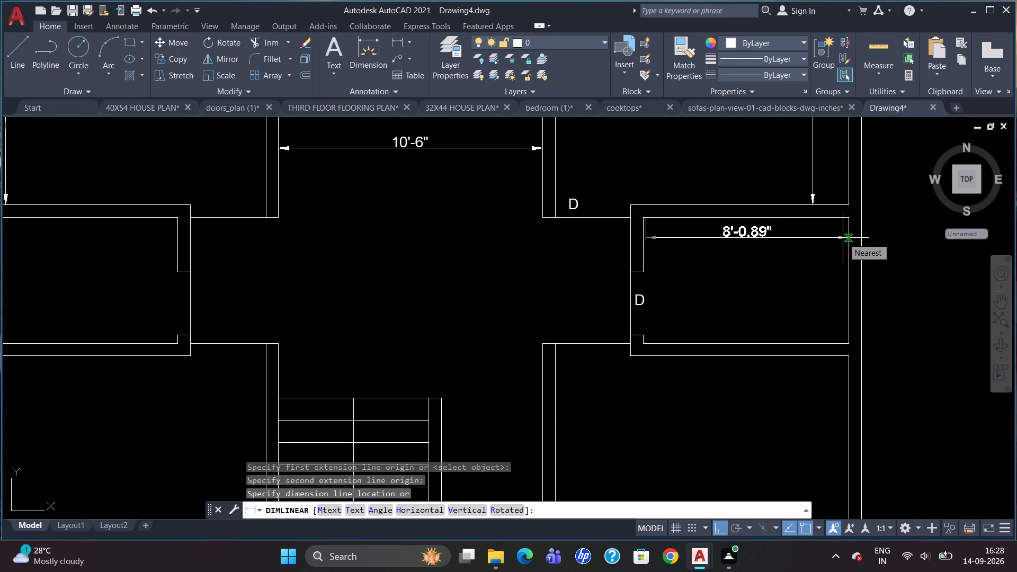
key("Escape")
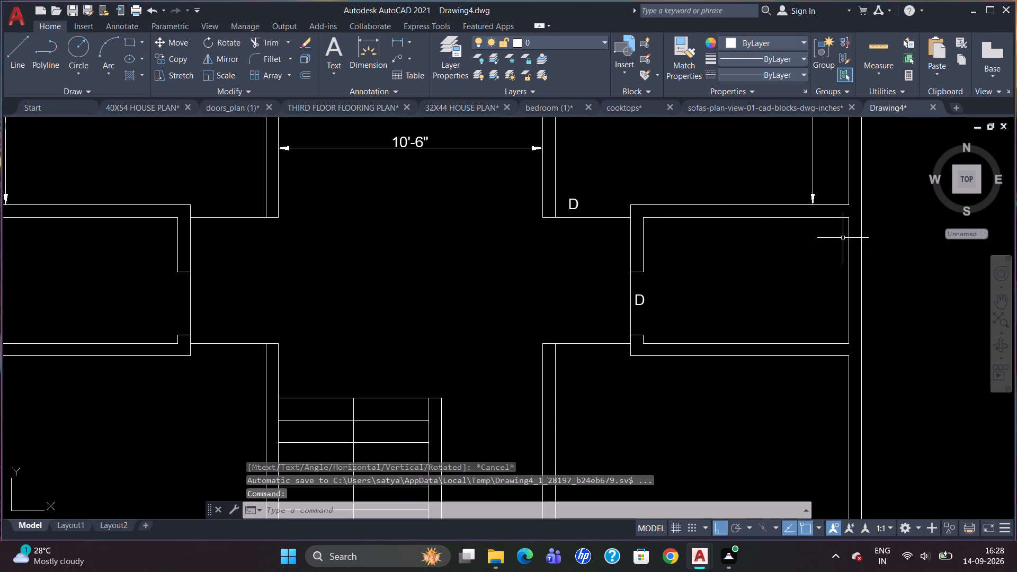
Add a linear dimension for the small right room's inside width, placed just below its upper wall.
type("DLI")
key("Return")
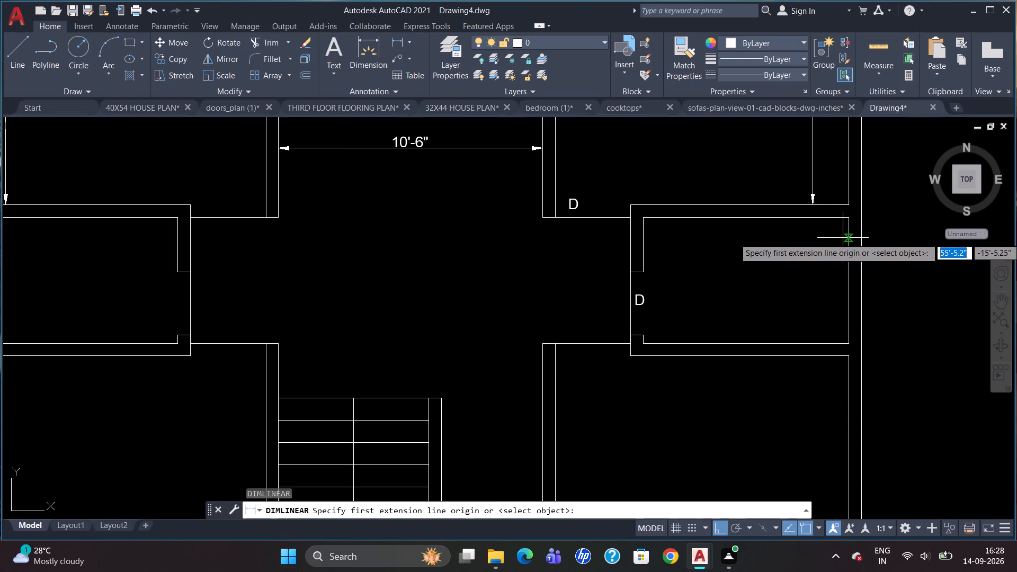
left_click(649, 217)
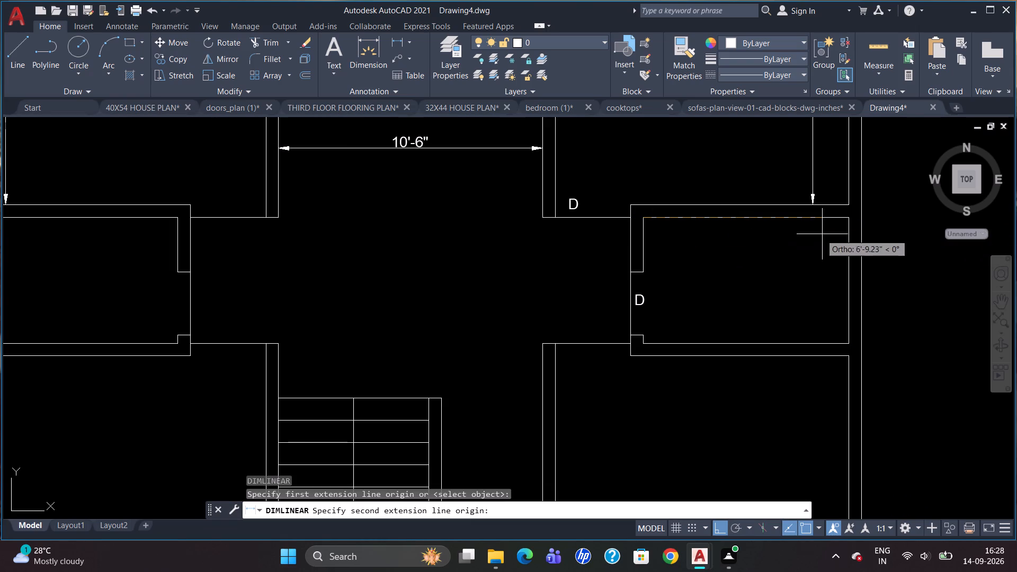
left_click(848, 219)
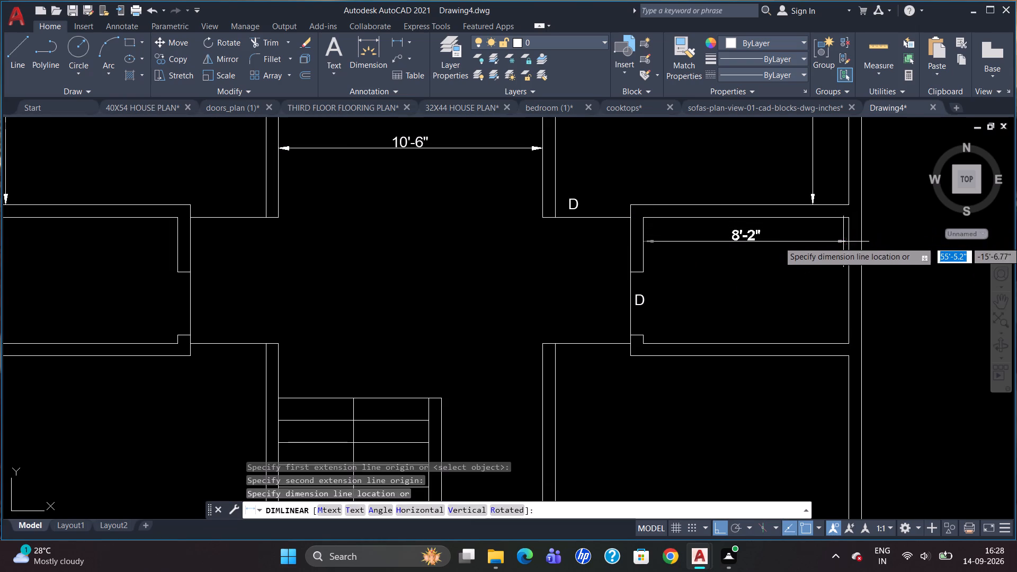
left_click(844, 242)
Override the small right room's width dimension text with 8'-6".
double_click(745, 237)
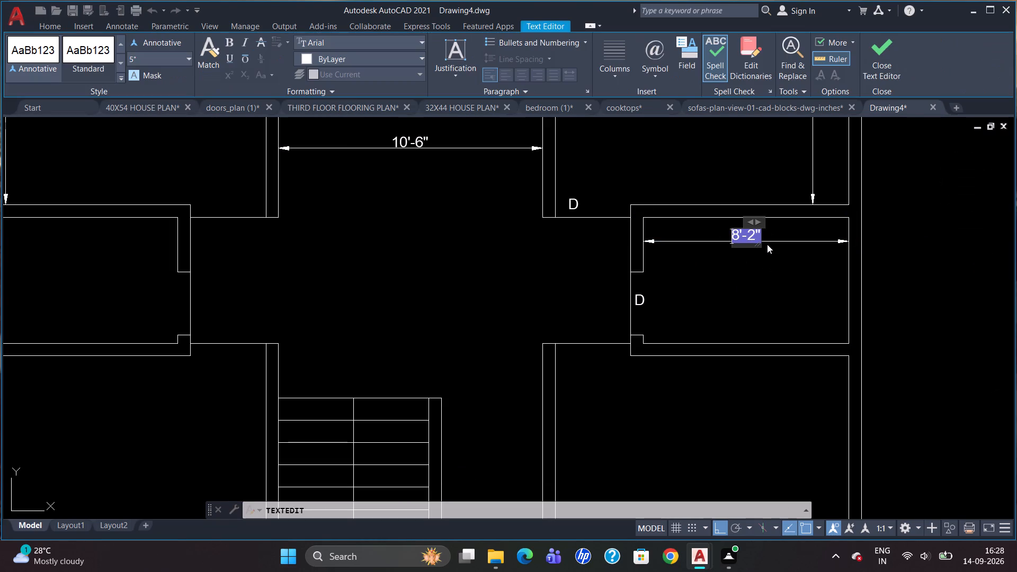
key("Delete")
type("8'")
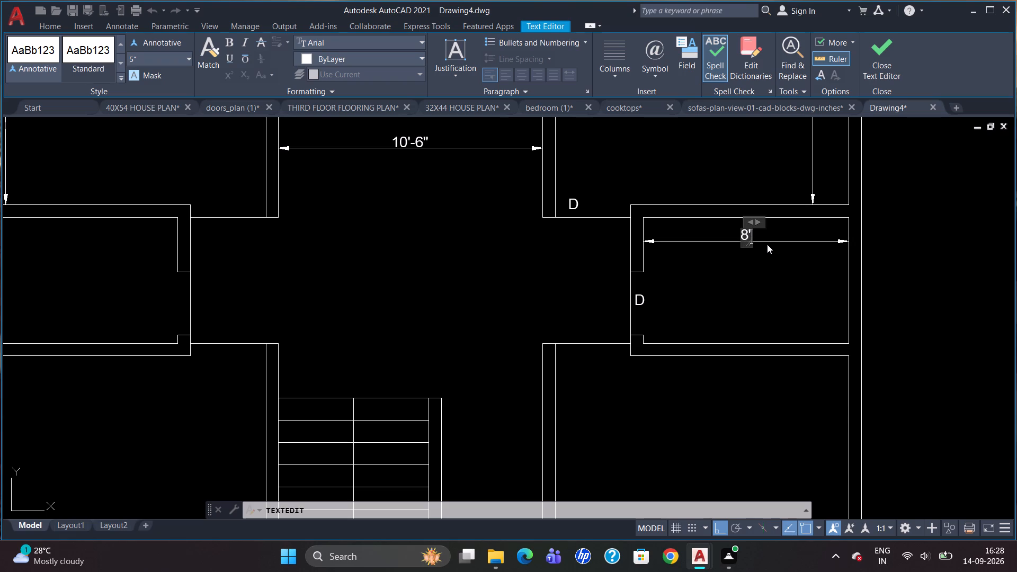
type("-6\"")
left_click(770, 266)
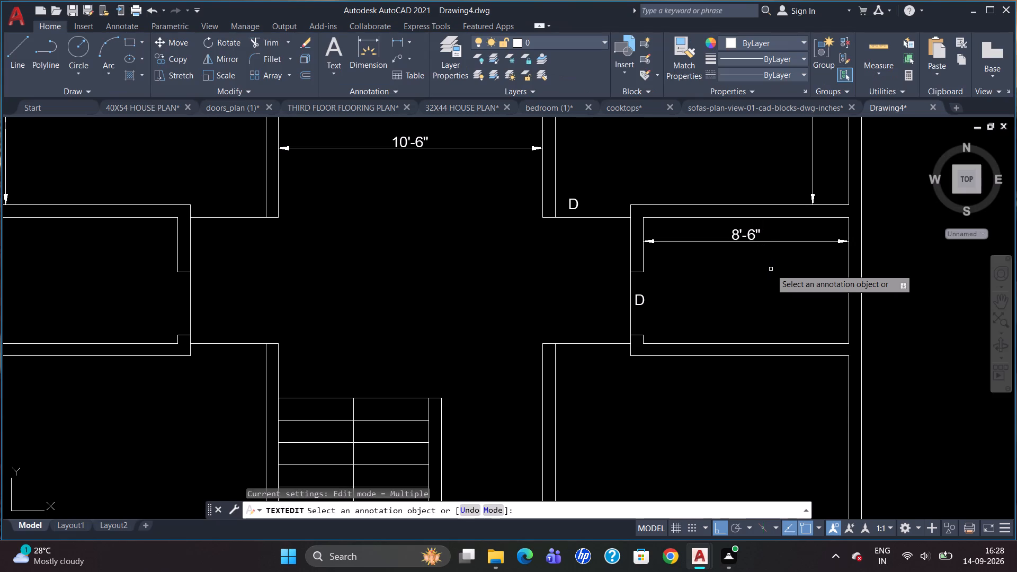
key("Escape")
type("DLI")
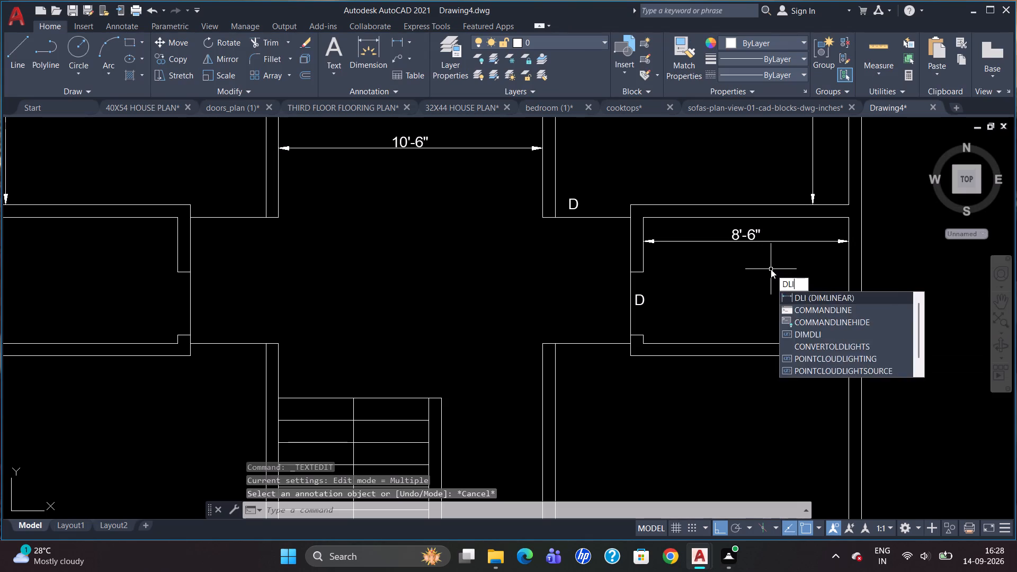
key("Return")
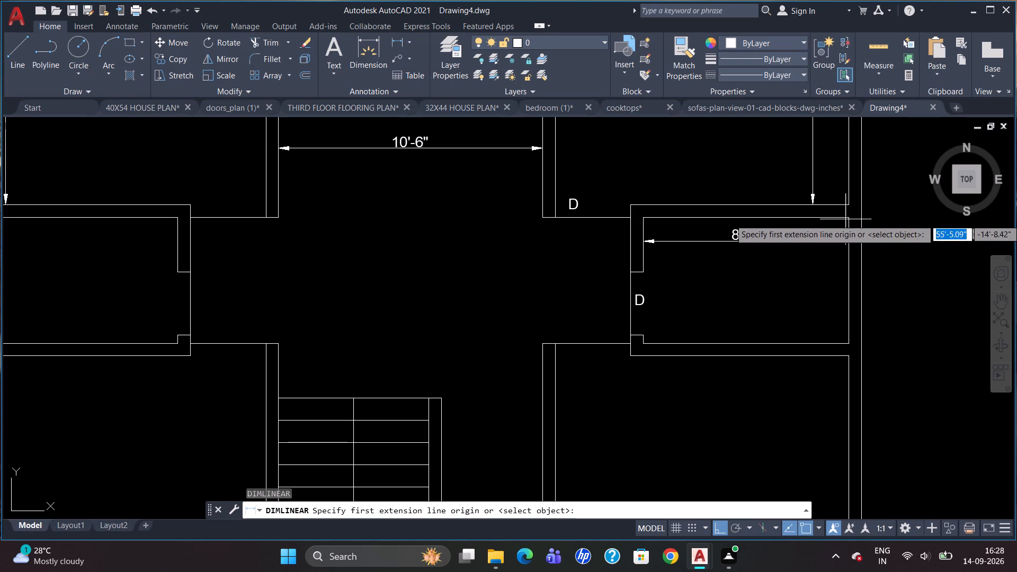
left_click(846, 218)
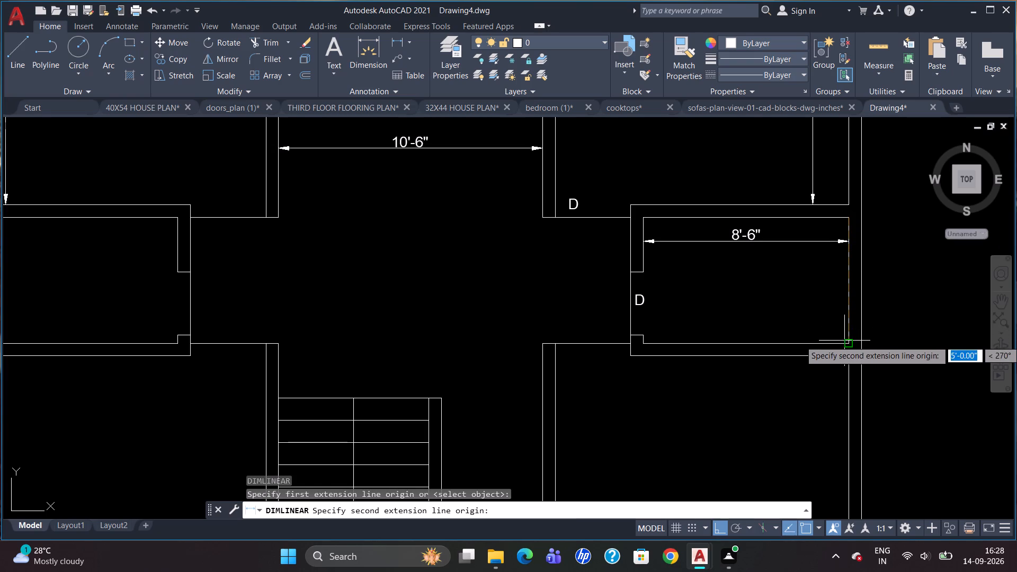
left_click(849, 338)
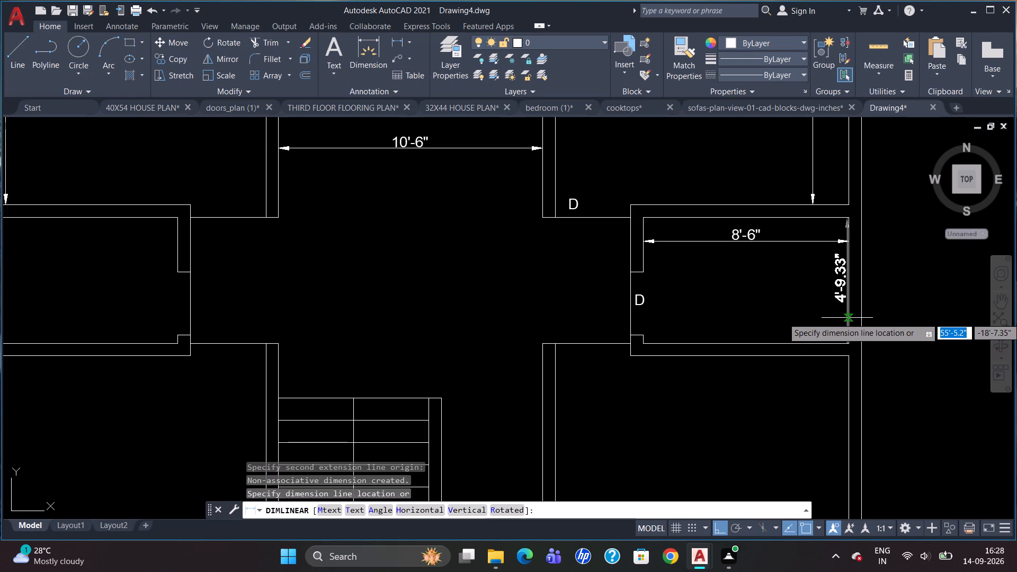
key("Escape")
Add a linear dimension for the small right room's inside length, placed just inside its right wall.
type("DLI")
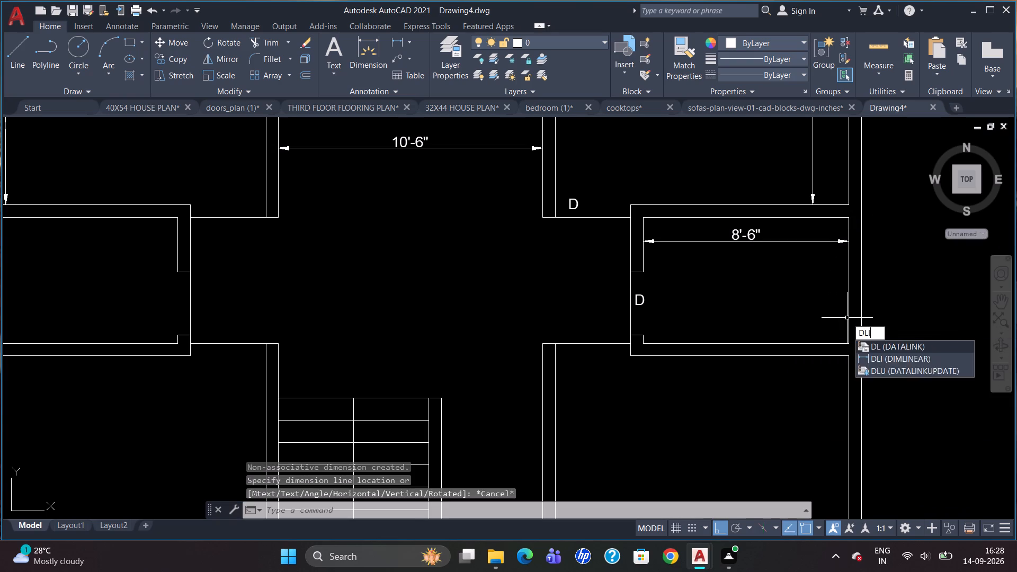
key("Return")
left_click(852, 344)
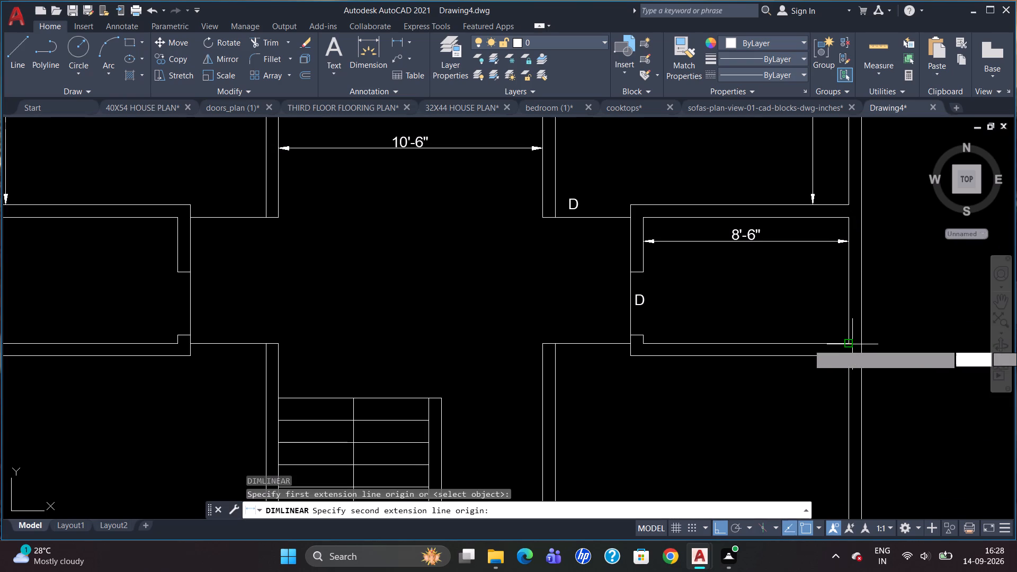
left_click(851, 218)
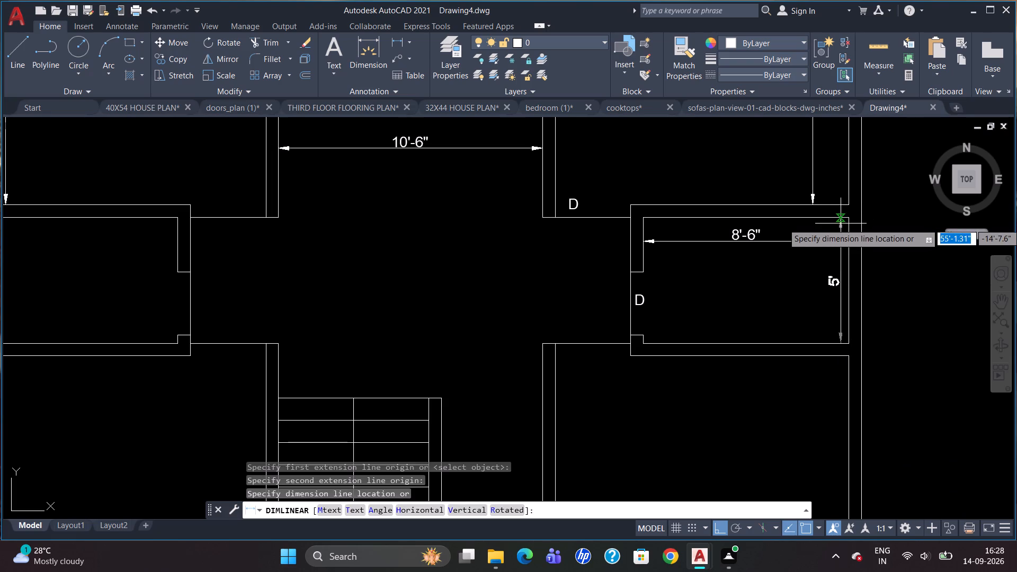
left_click(841, 224)
Label the small right room BATH W/C on two lines in 5" text, below its width dimension.
key("t")
key("Return")
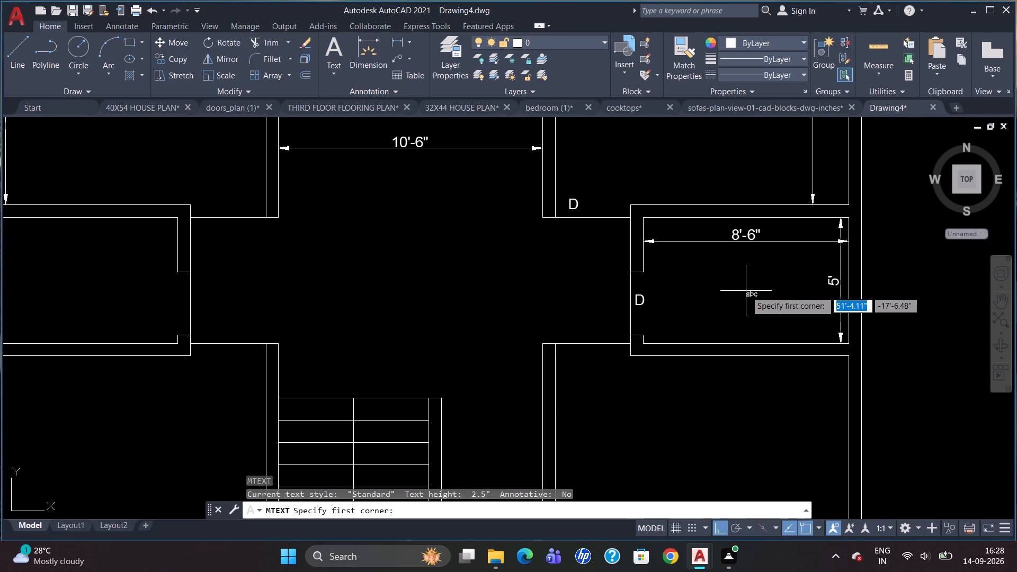
left_click_drag(695, 273, 708, 286)
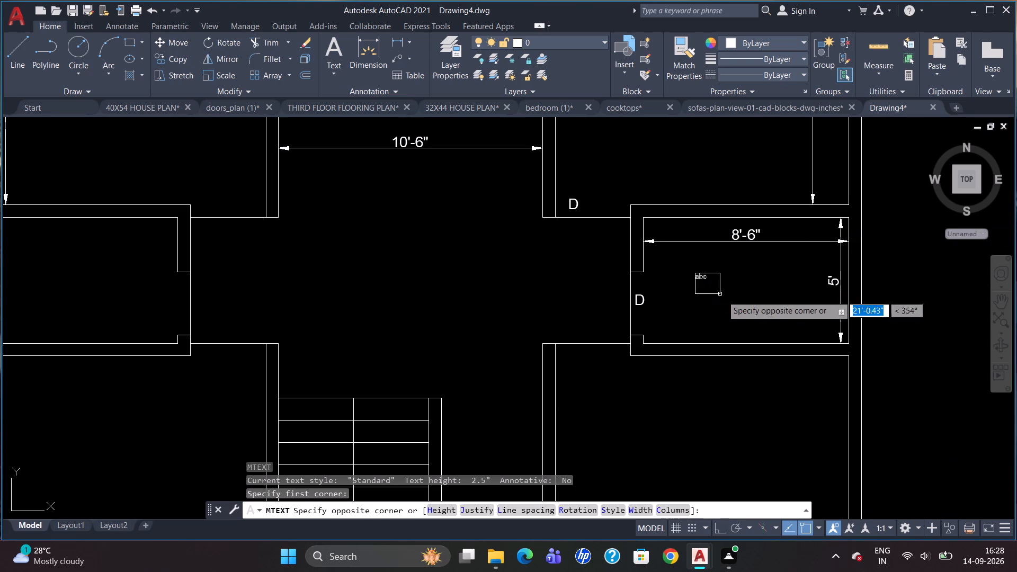
left_click(788, 309)
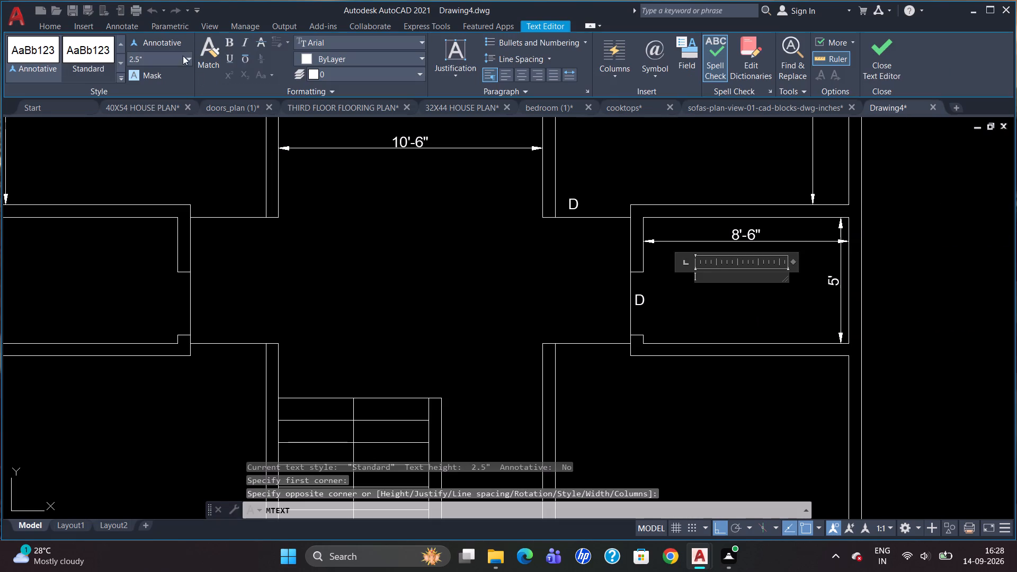
left_click(179, 55)
key("BackSpace")
key("5")
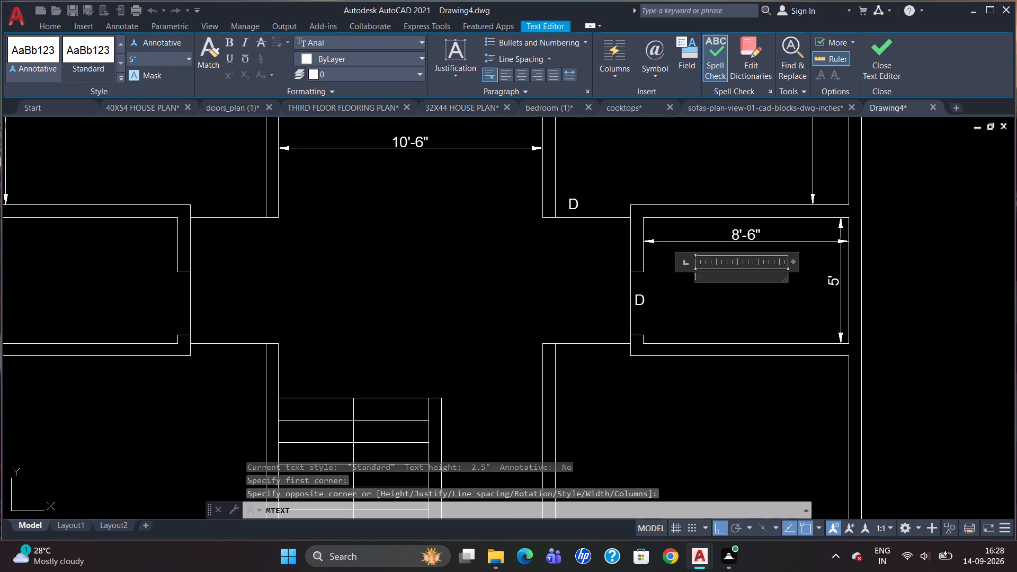
key("Return")
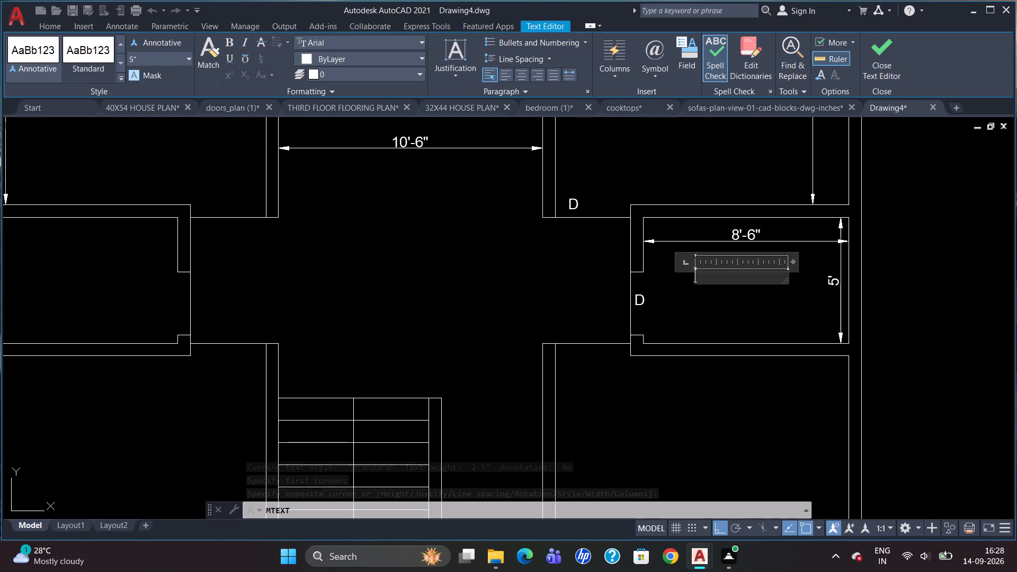
type("BATH")
key("Return")
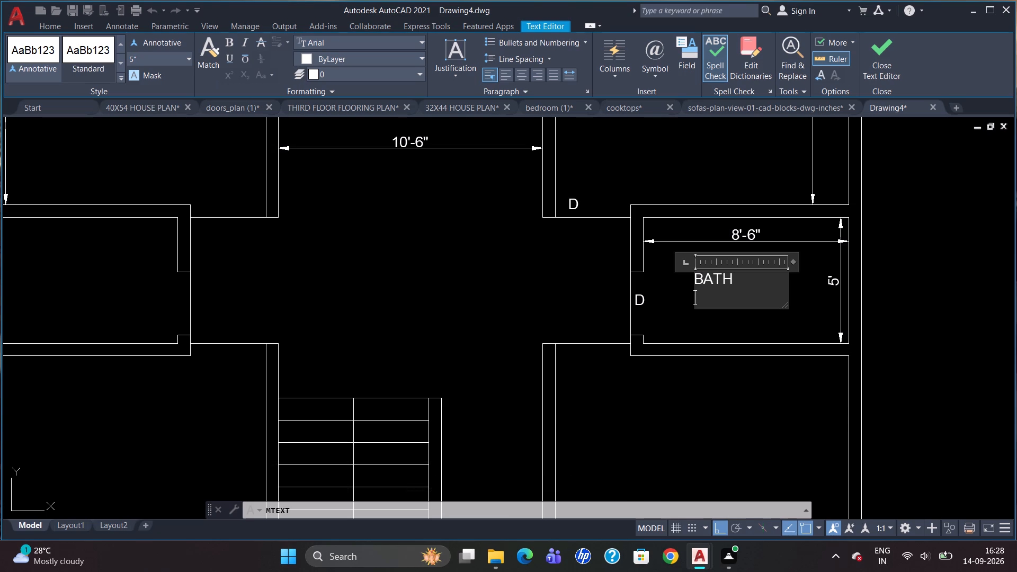
key("1")
key("BackSpace")
type("W/C")
left_click(648, 334)
Add a D door label in 5" text in the upper-wall door opening of the room below the bath.
scroll(770, 229, "down", 1)
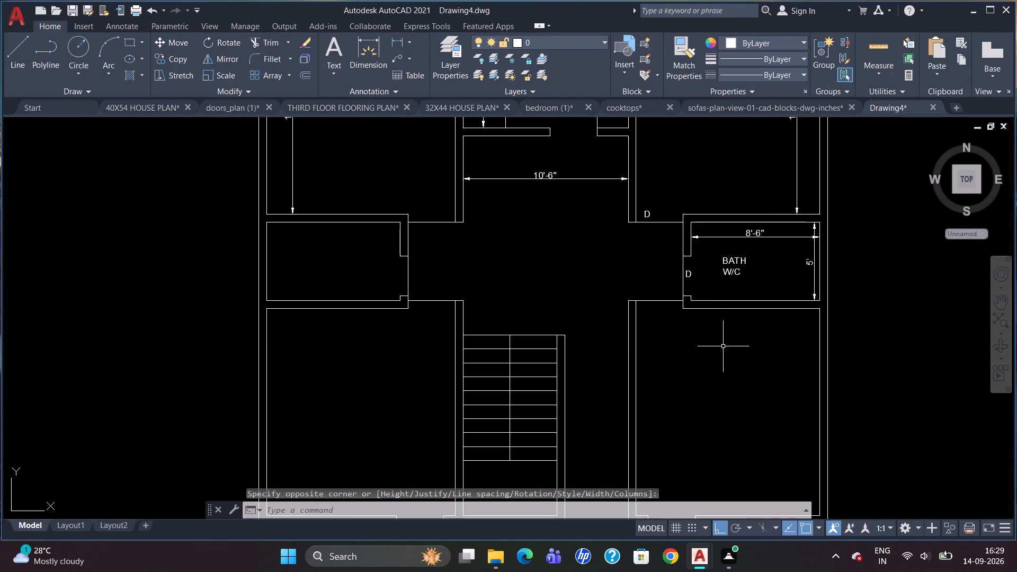
key("t")
key("Return")
scroll(686, 325, "up", 2)
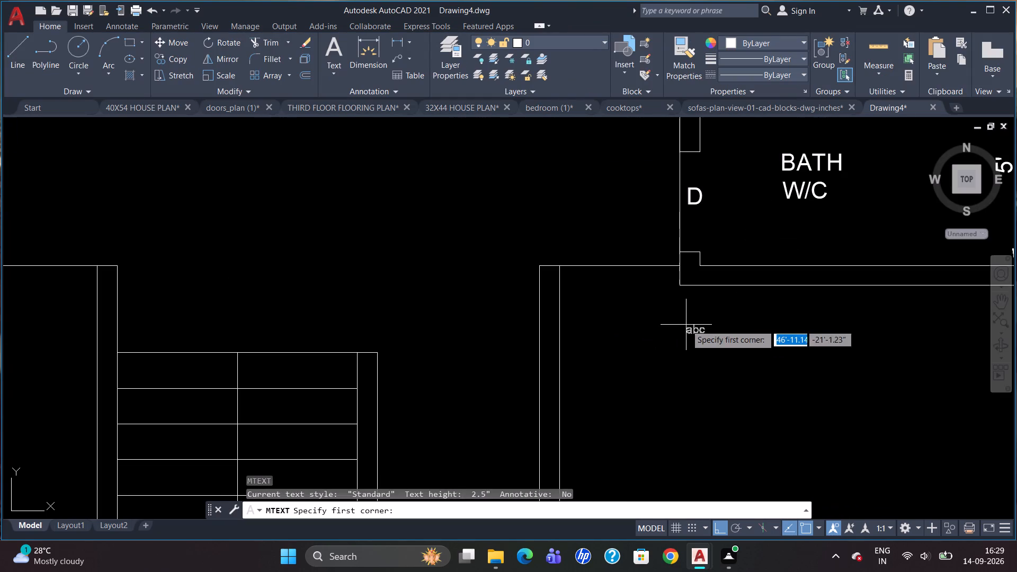
left_click(610, 280)
left_click(644, 296)
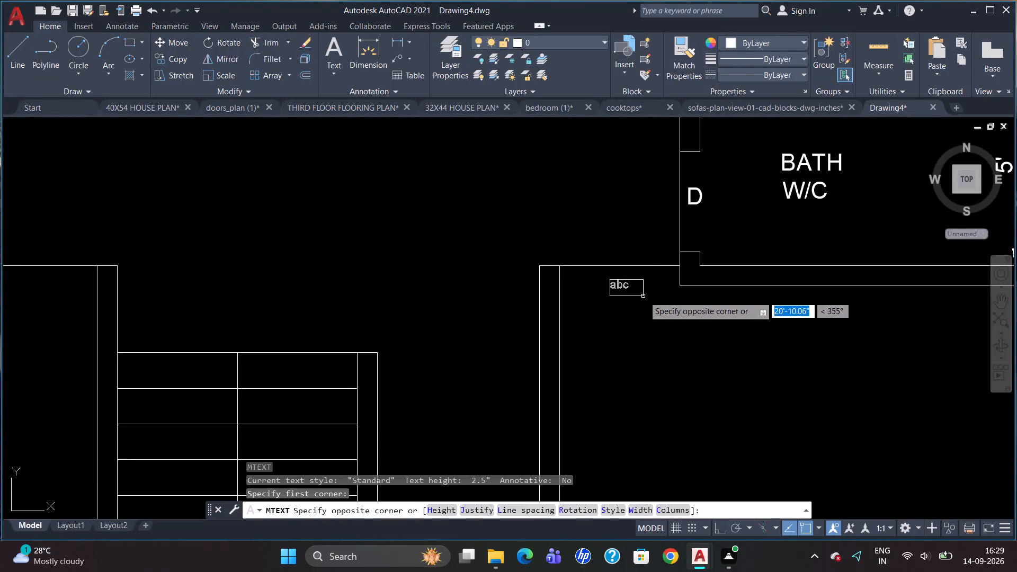
left_click(153, 60)
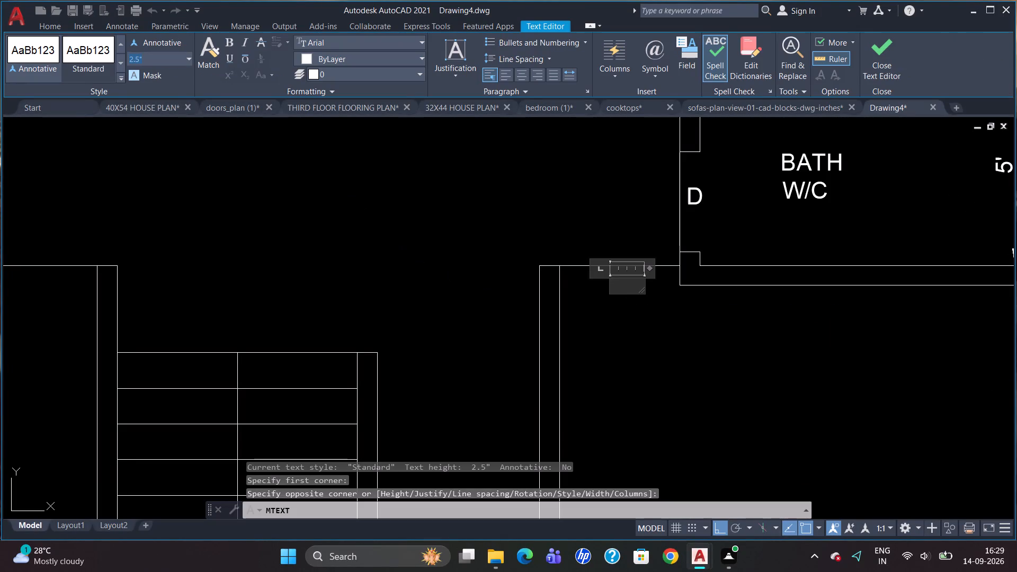
key("BackSpace")
key("5")
key("Return")
key("d")
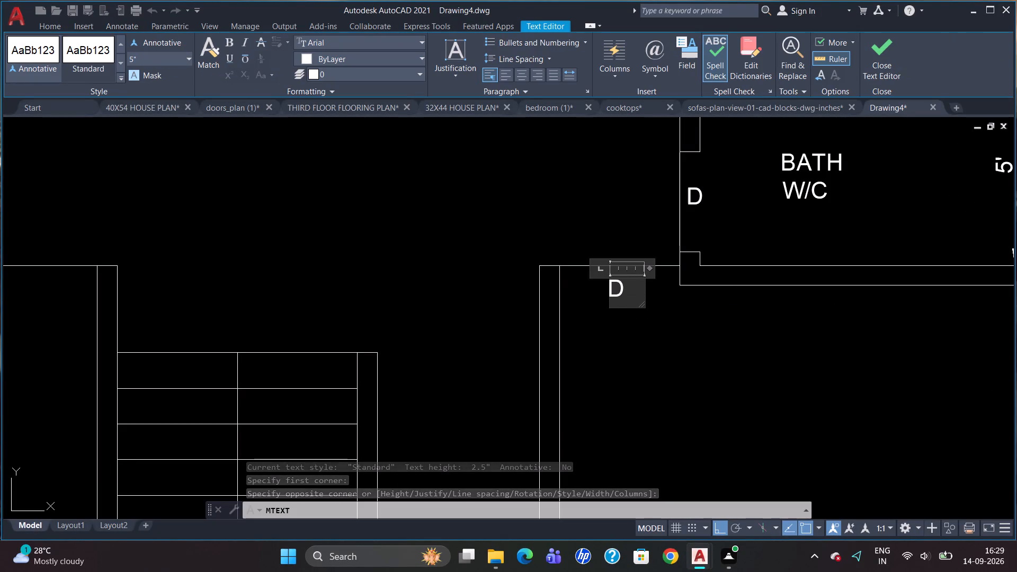
left_click(427, 302)
Label the large room below the bath BEDROOM in 5" text, near the room's centre.
scroll(694, 200, "down", 2)
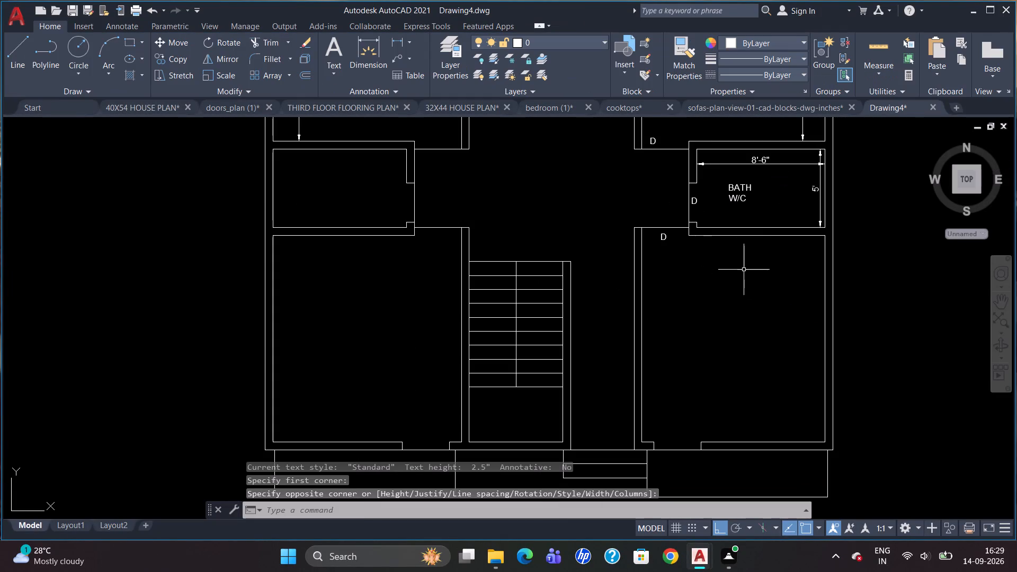
key("t")
key("Return")
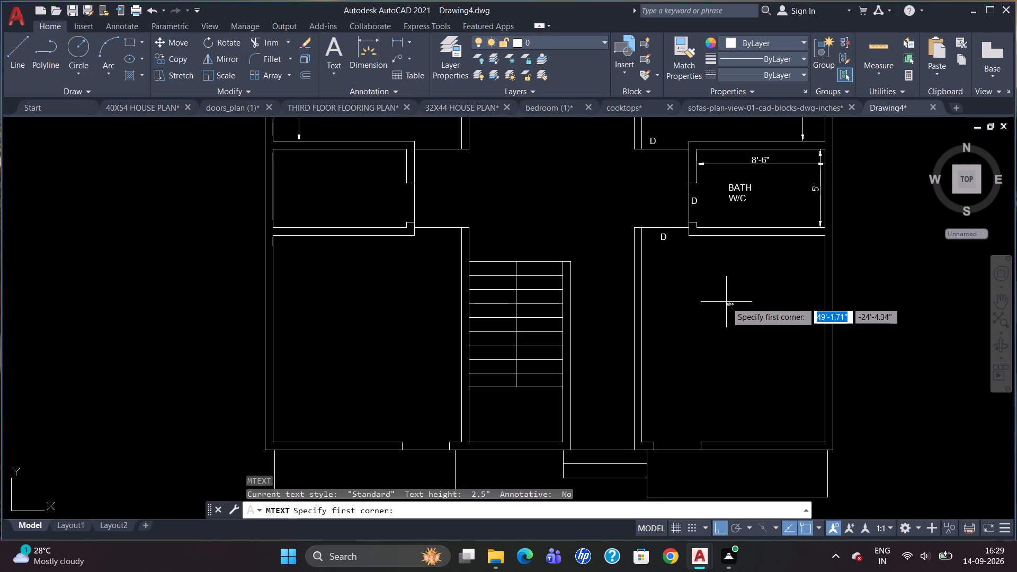
left_click(701, 319)
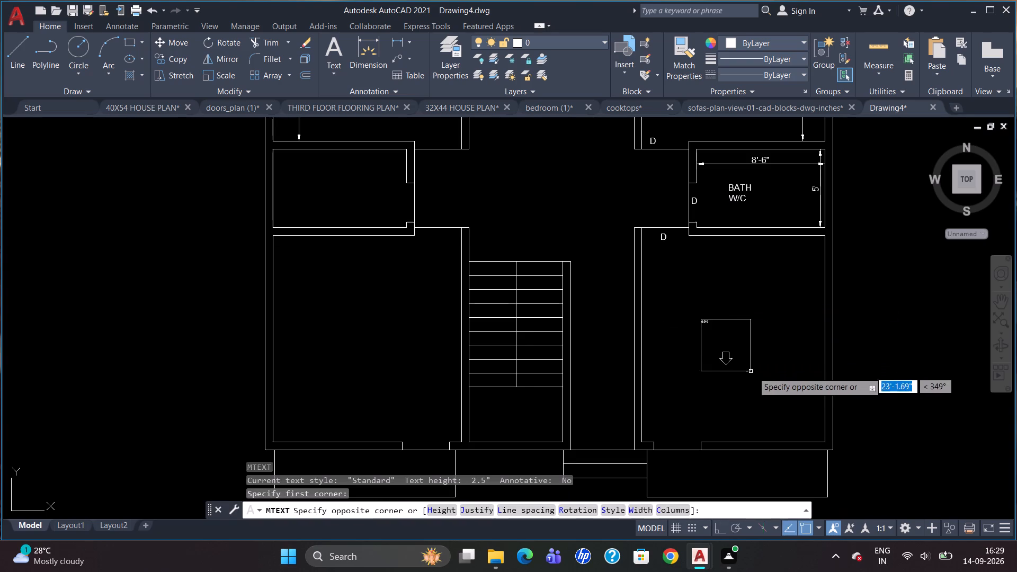
left_click(770, 376)
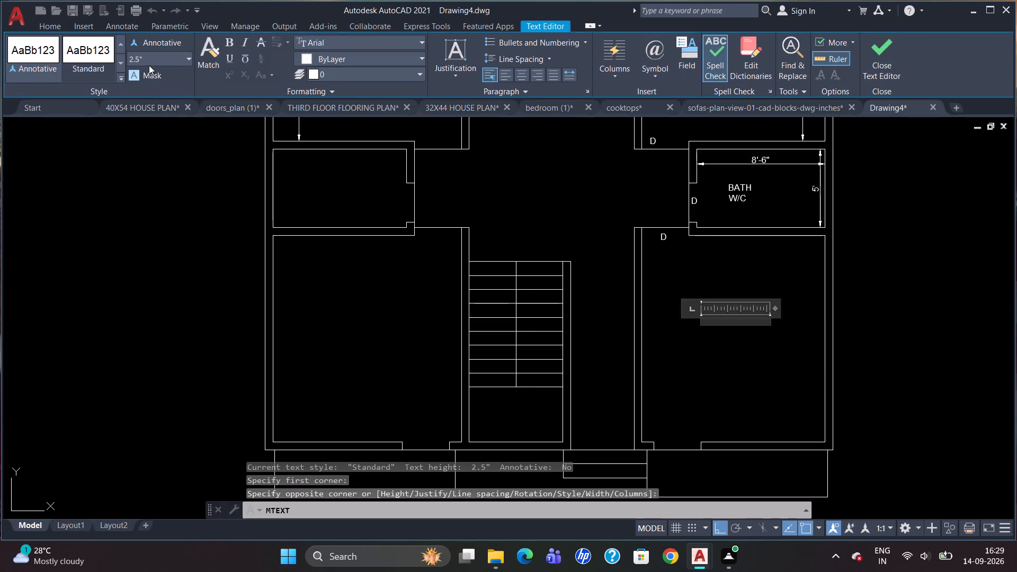
left_click(149, 65)
key("BackSpace")
key("5")
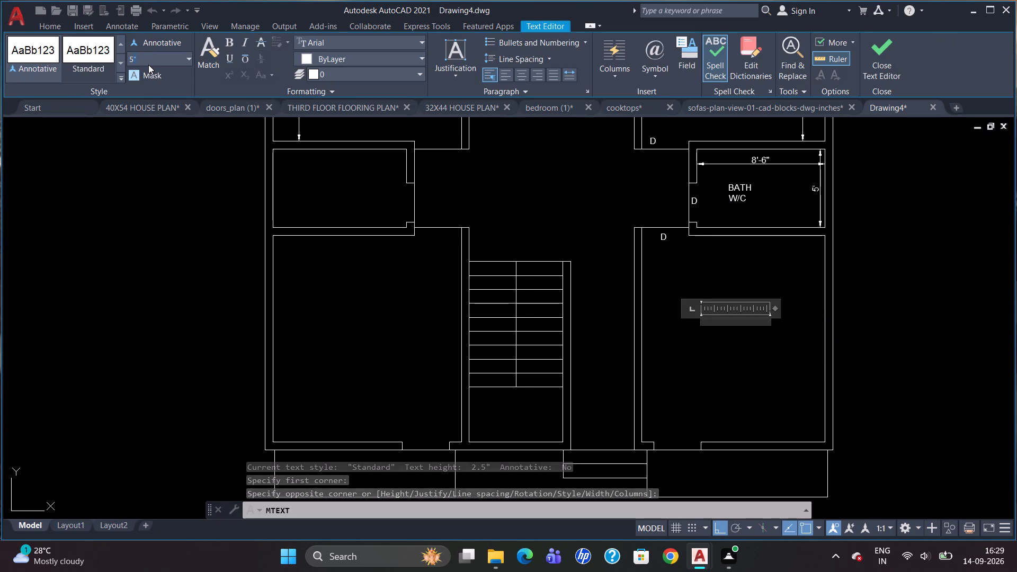
key("Return")
type("BEDROOM")
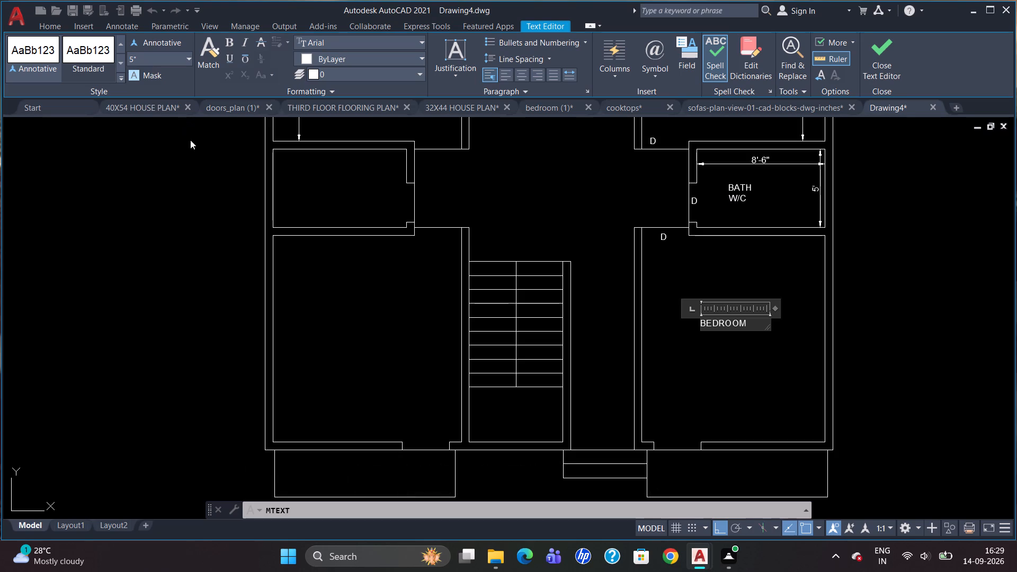
left_click(198, 163)
key("Escape")
Add a linear dimension for the lower right bedroom's inside width, placed a little above its bottom wall.
type("DLI")
key("Return")
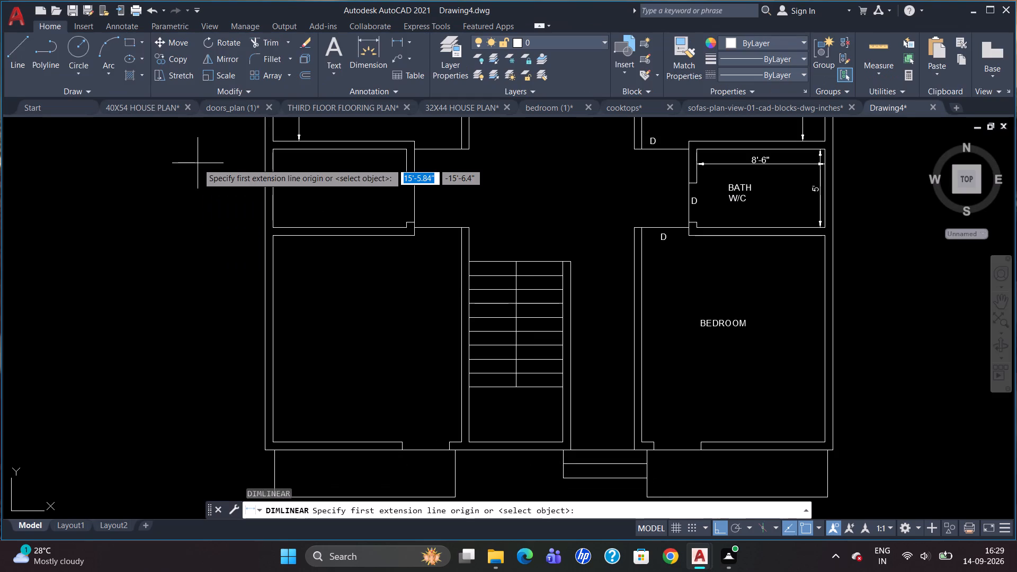
left_click(641, 440)
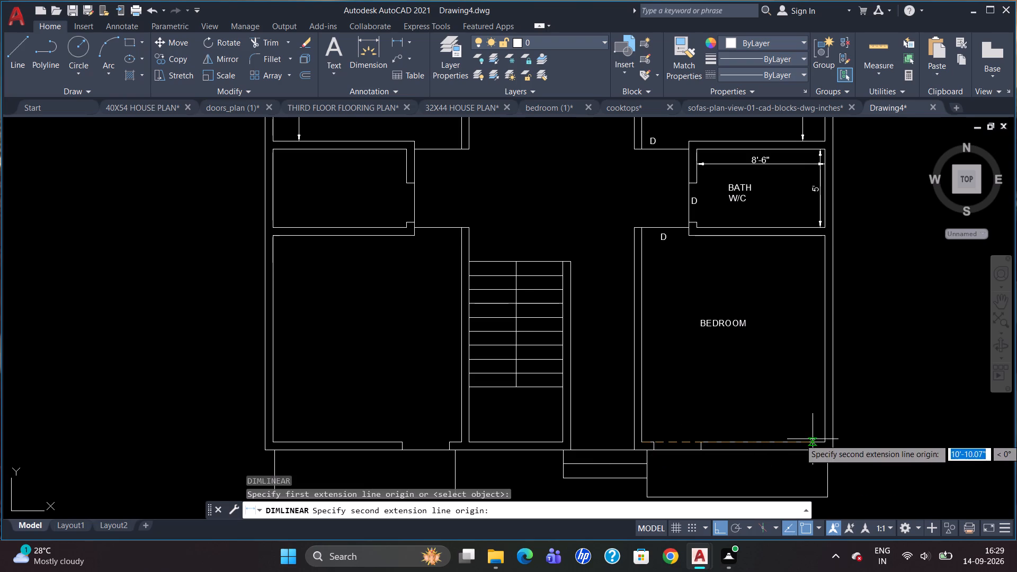
left_click(826, 439)
left_click(824, 407)
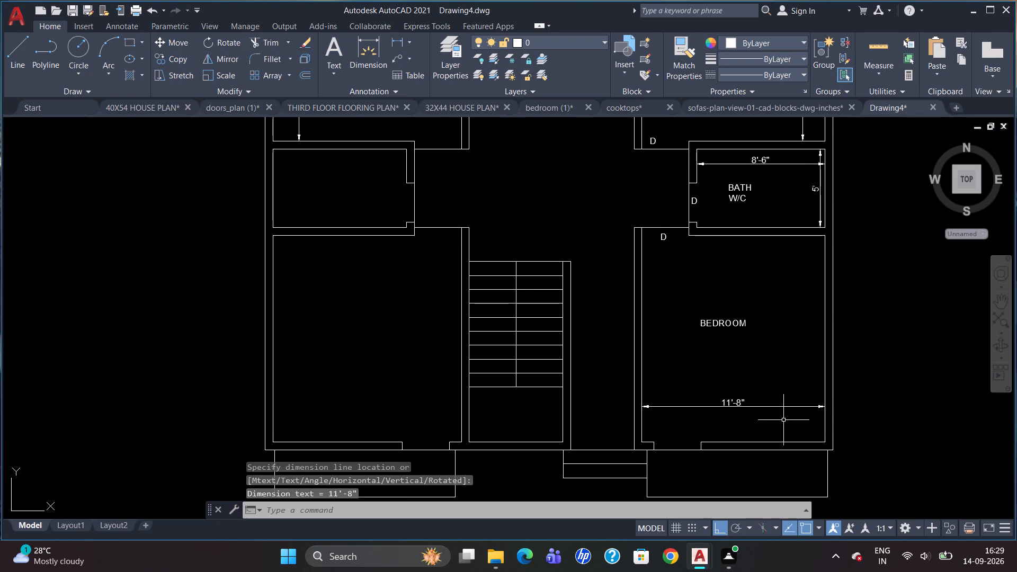
Override the lower right bedroom's width dimension text with 12'.
double_click(741, 403)
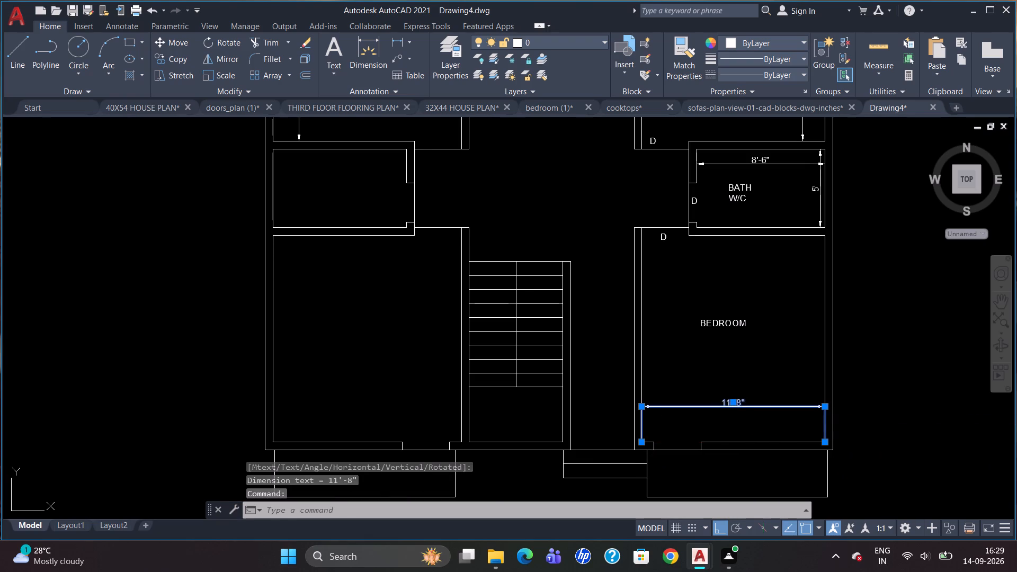
key("Delete")
type("12'")
left_click(775, 382)
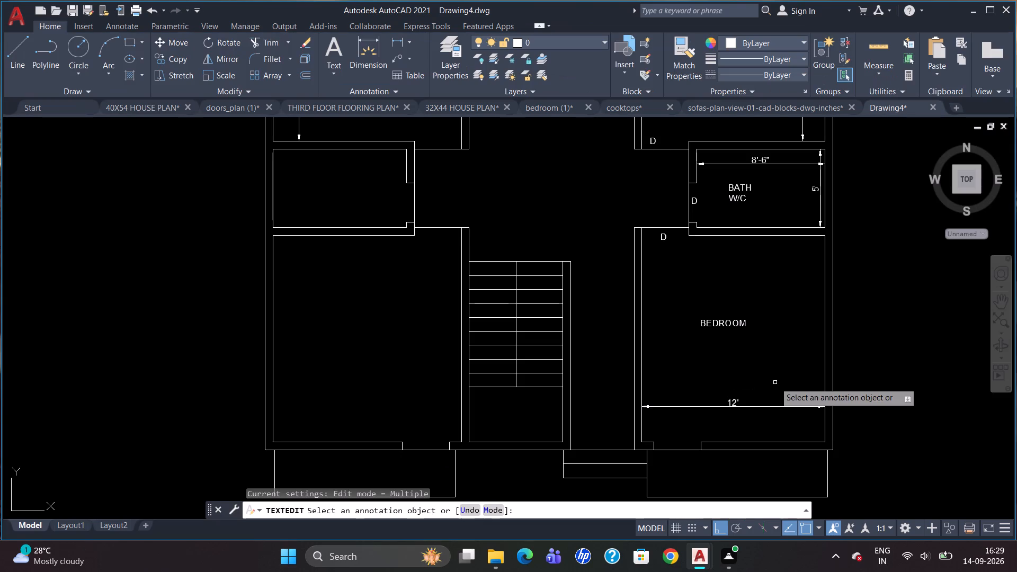
key("Escape")
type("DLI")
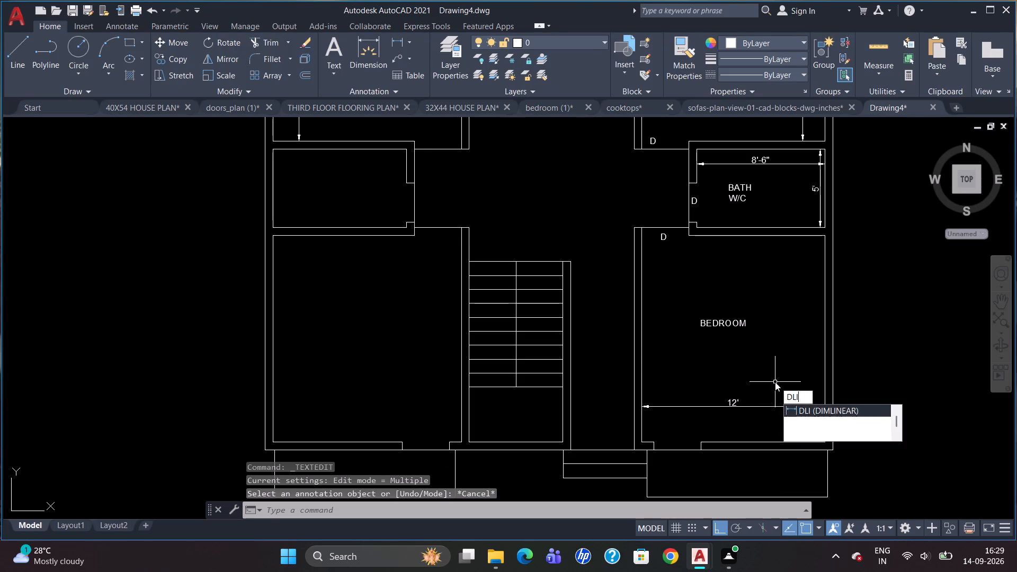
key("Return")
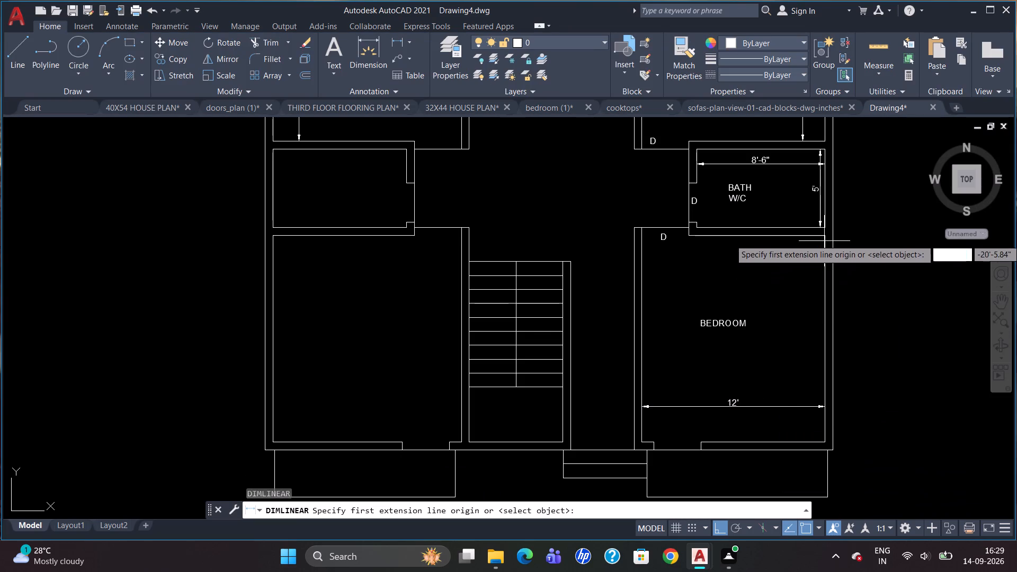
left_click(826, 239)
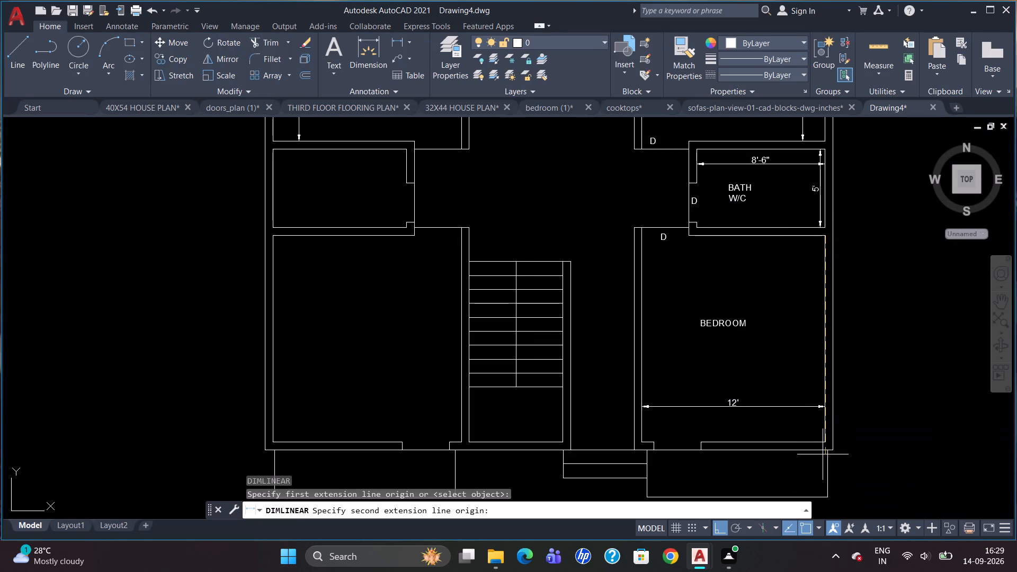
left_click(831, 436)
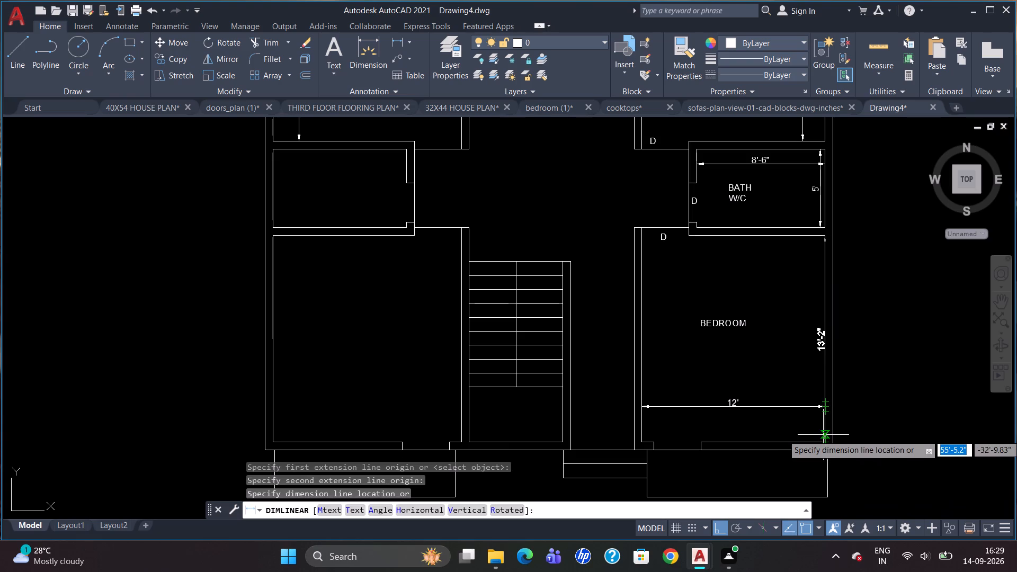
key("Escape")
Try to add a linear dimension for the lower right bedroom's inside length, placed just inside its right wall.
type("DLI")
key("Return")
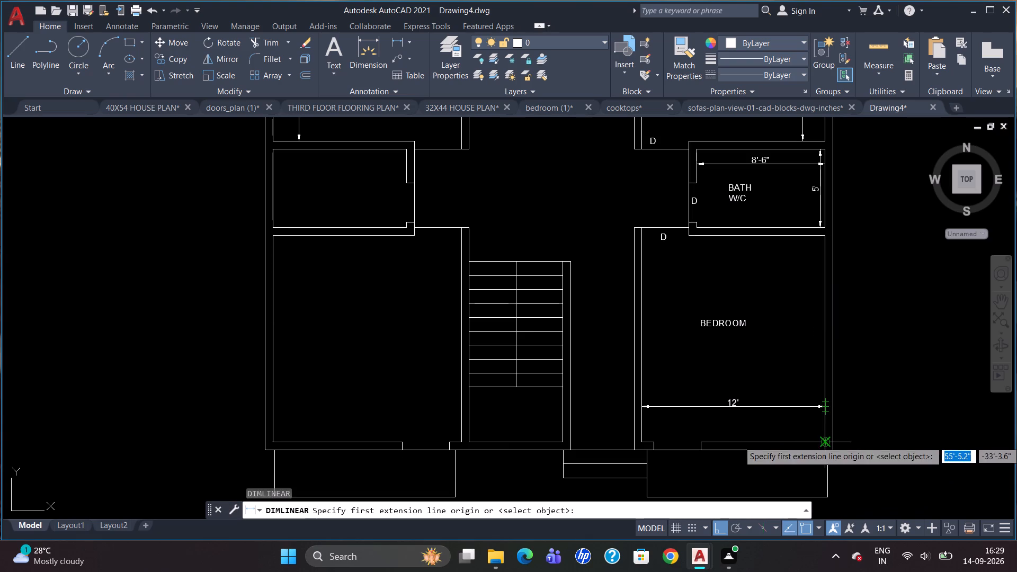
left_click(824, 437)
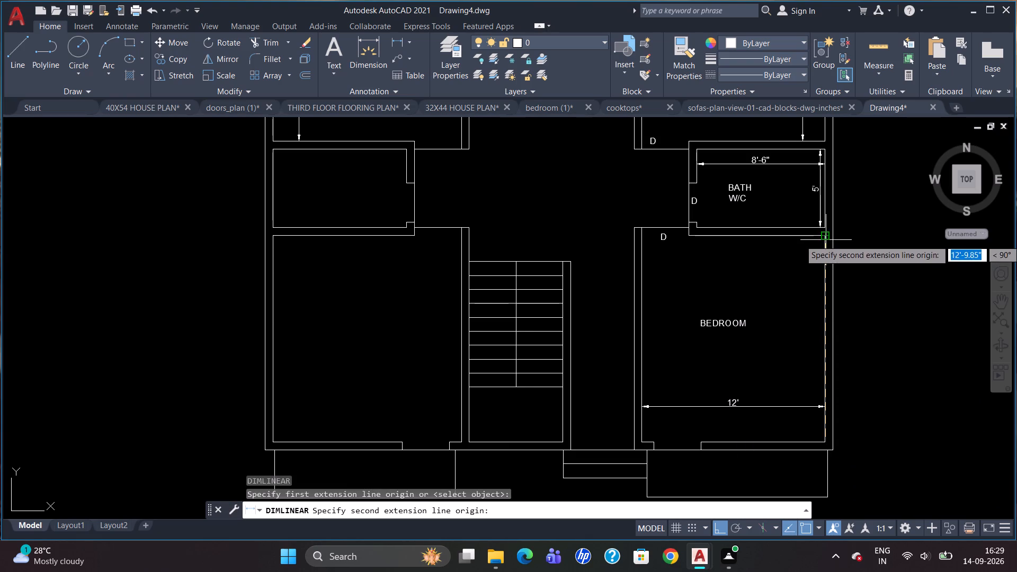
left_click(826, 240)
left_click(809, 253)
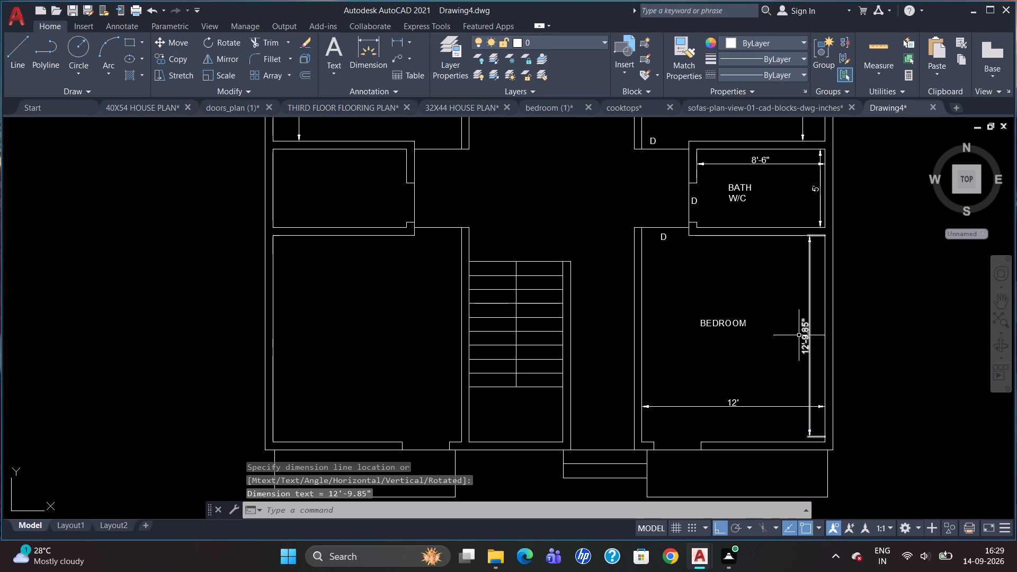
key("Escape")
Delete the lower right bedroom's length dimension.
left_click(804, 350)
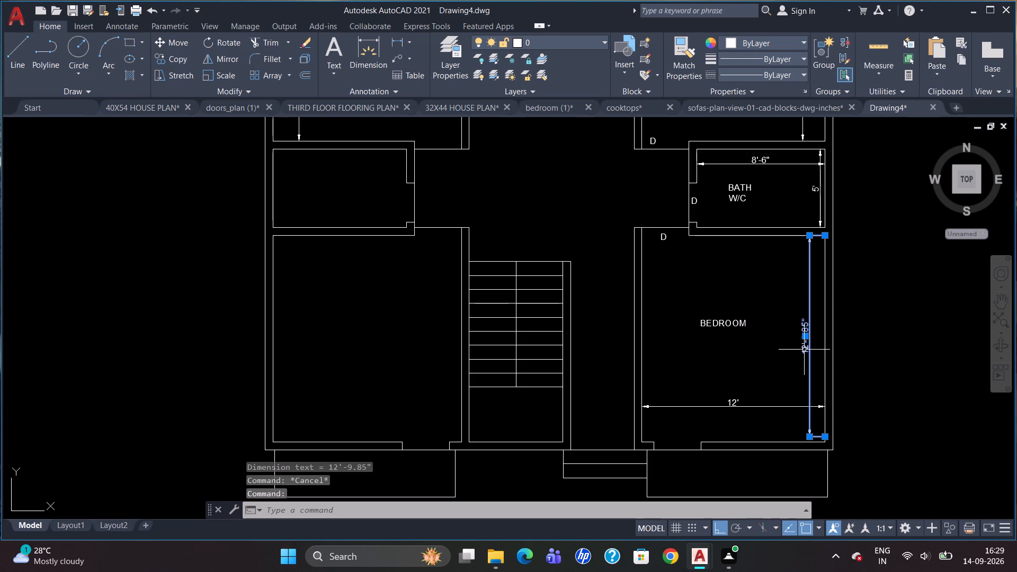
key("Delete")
Add a linear dimension for the lower right bedroom's inside length between its right-hand inner corners, placed just inside the right wall.
key("d")
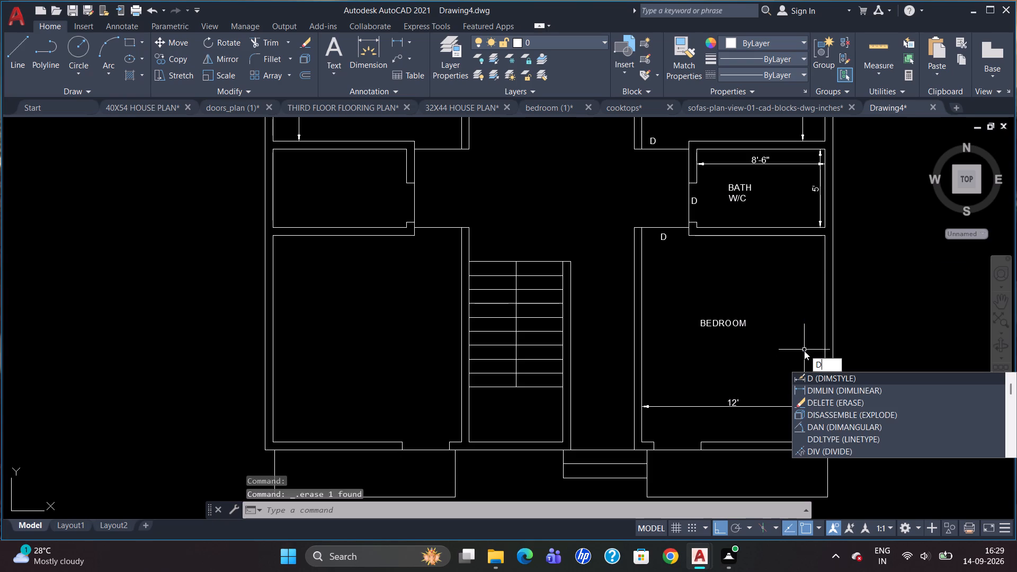
type("LI")
key("Return")
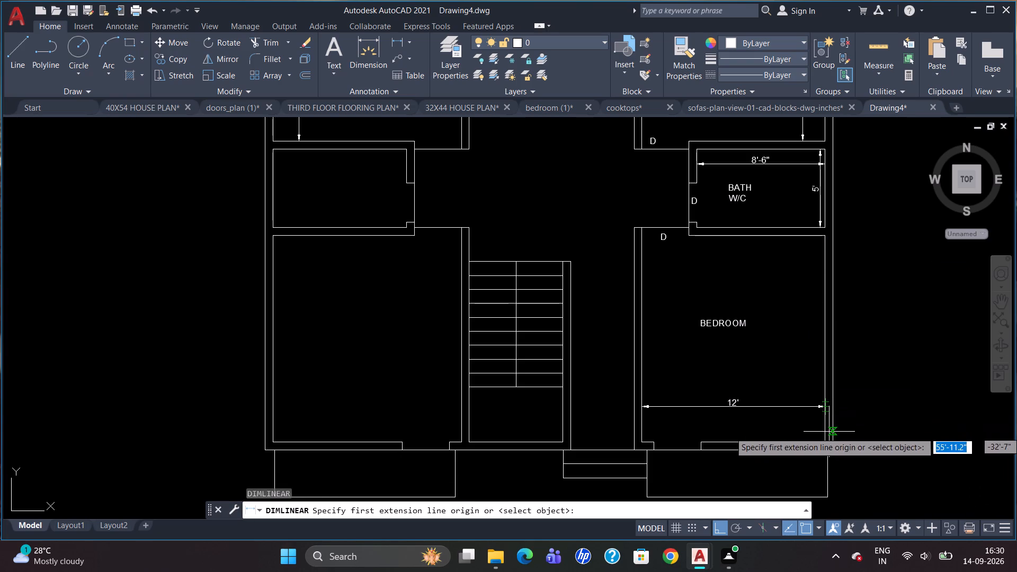
left_click(822, 441)
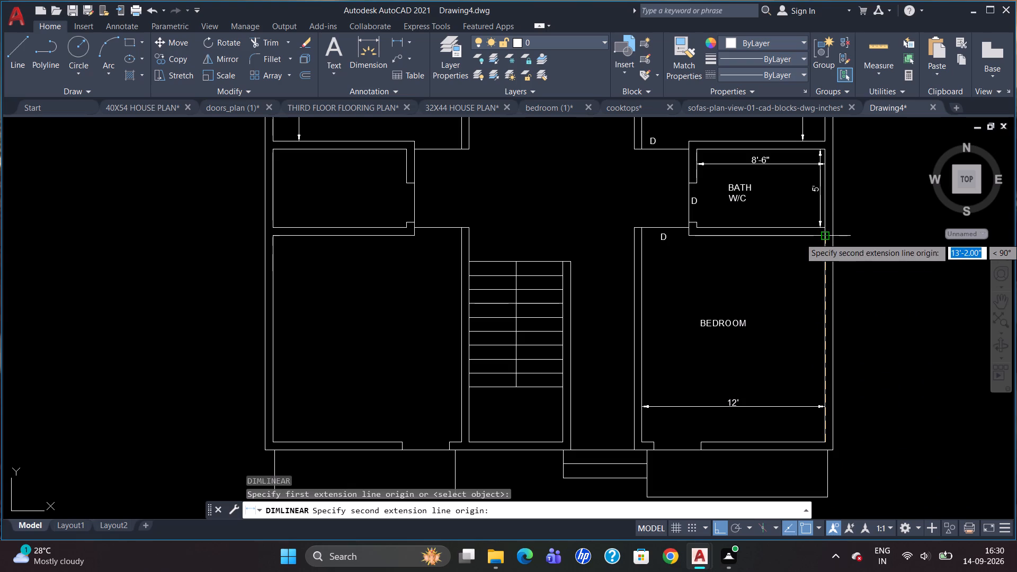
left_click(824, 238)
left_click(813, 245)
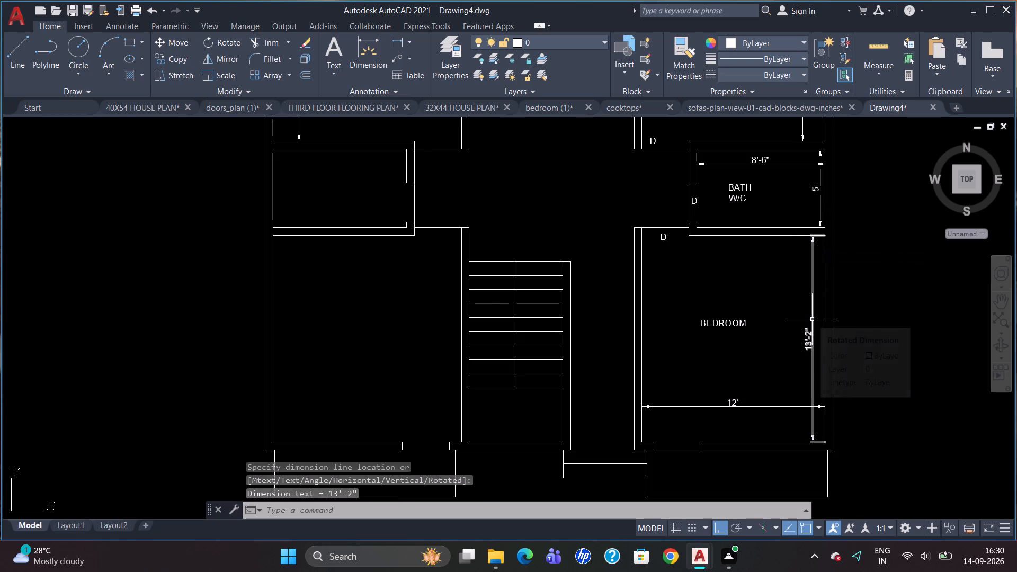
Override the lower right bedroom's length dimension text with 13'-6".
double_click(809, 332)
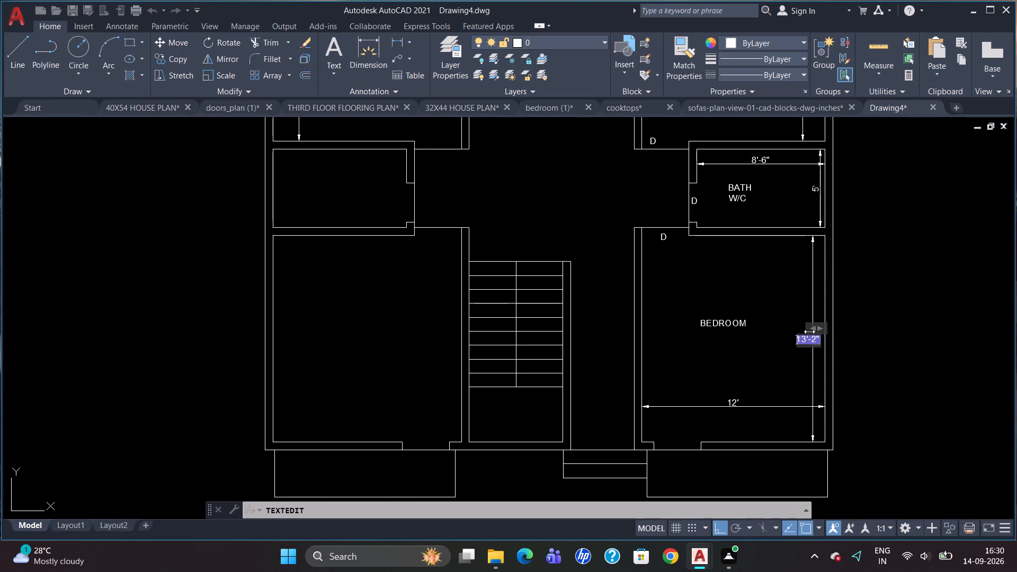
key("Delete")
type("13'-6\"")
left_click(789, 365)
key("Escape")
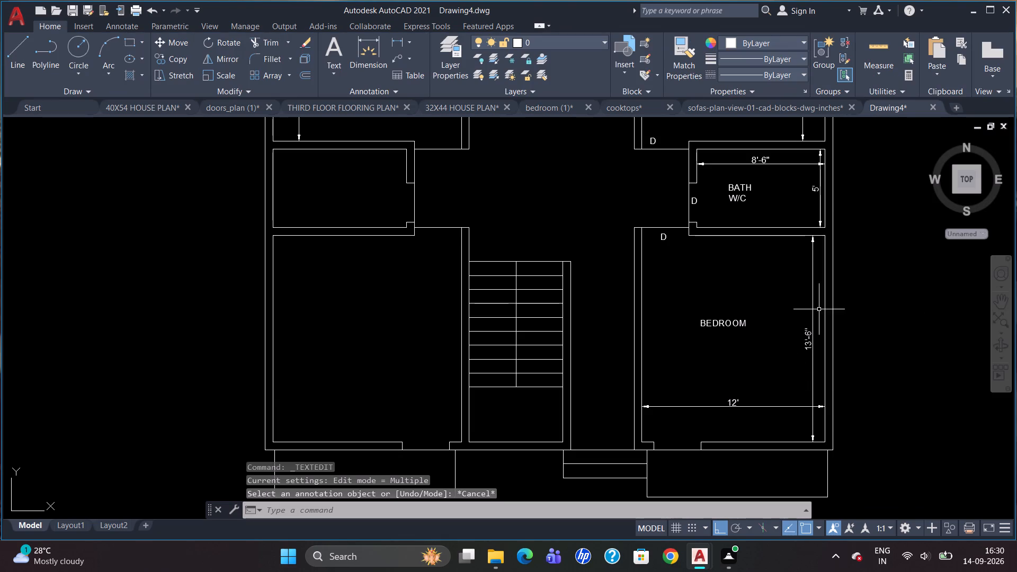
Label the door opening in the lower right bedroom's bottom wall with a 5" high D.
scroll(812, 320, "down", 1)
scroll(760, 418, "up", 1)
key("t")
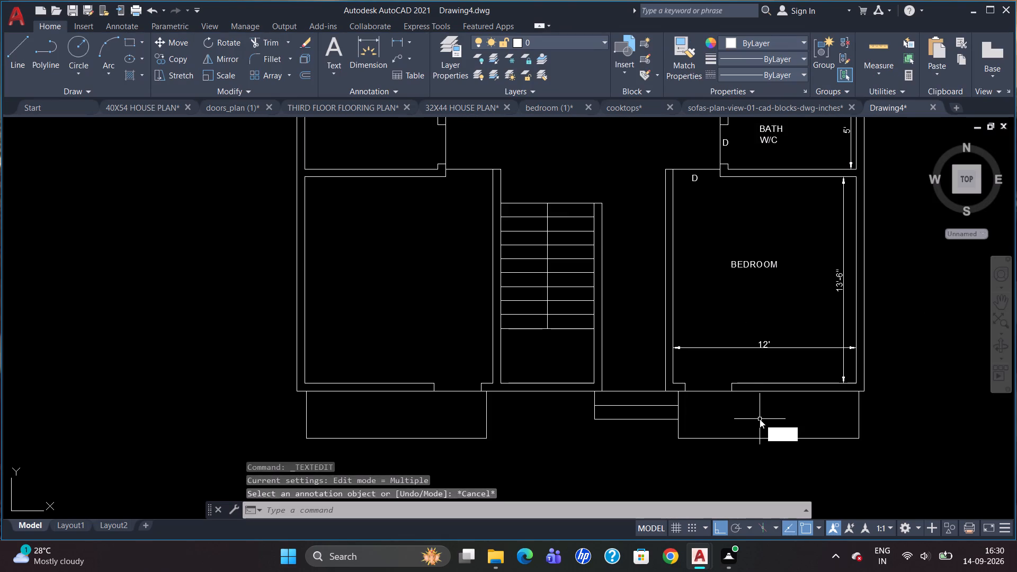
key("Return")
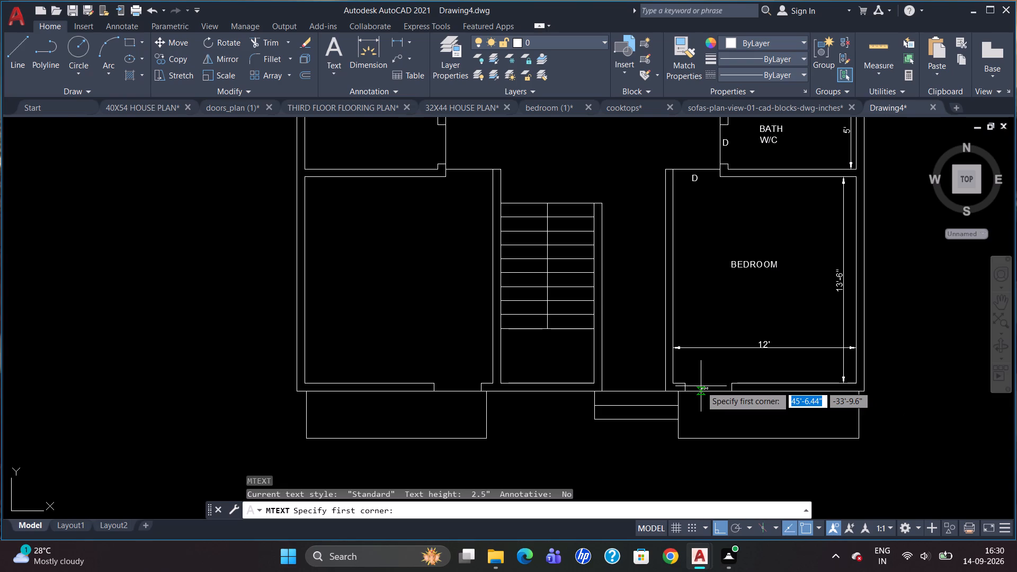
scroll(701, 386, "up", 2)
left_click_drag(698, 385, 704, 392)
left_click(732, 394)
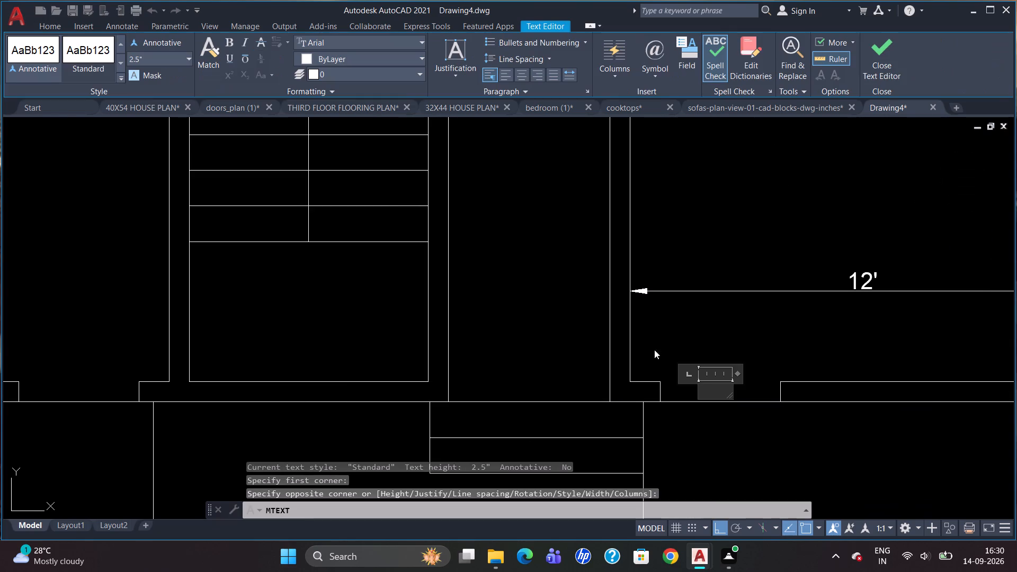
left_click(165, 64)
key("BackSpace")
key("5")
key("Return")
key("d")
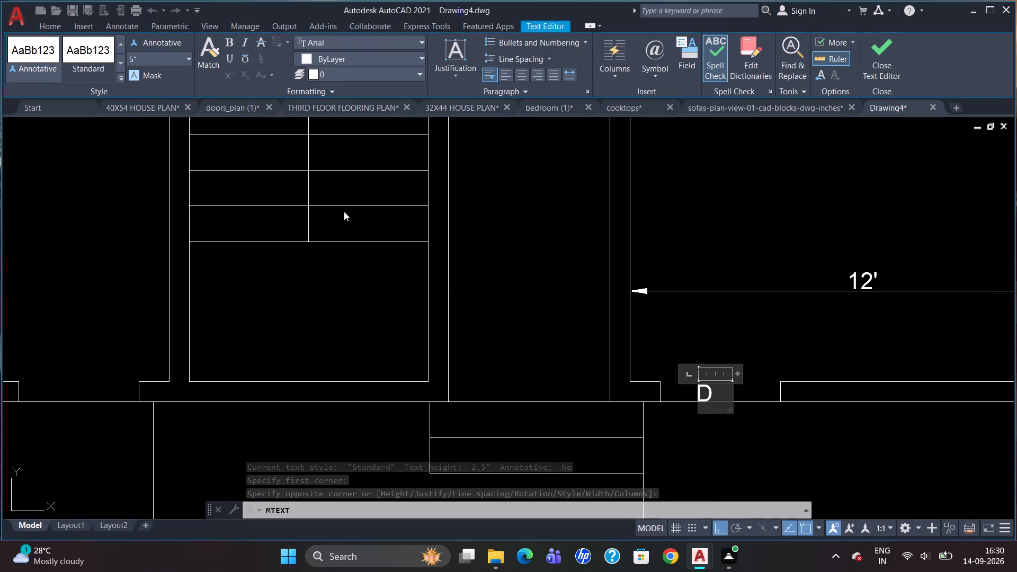
left_click(539, 291)
key("Escape")
Add a 5" high BALCONY text label inside the balcony below the lower right bedroom.
scroll(696, 280, "down", 2)
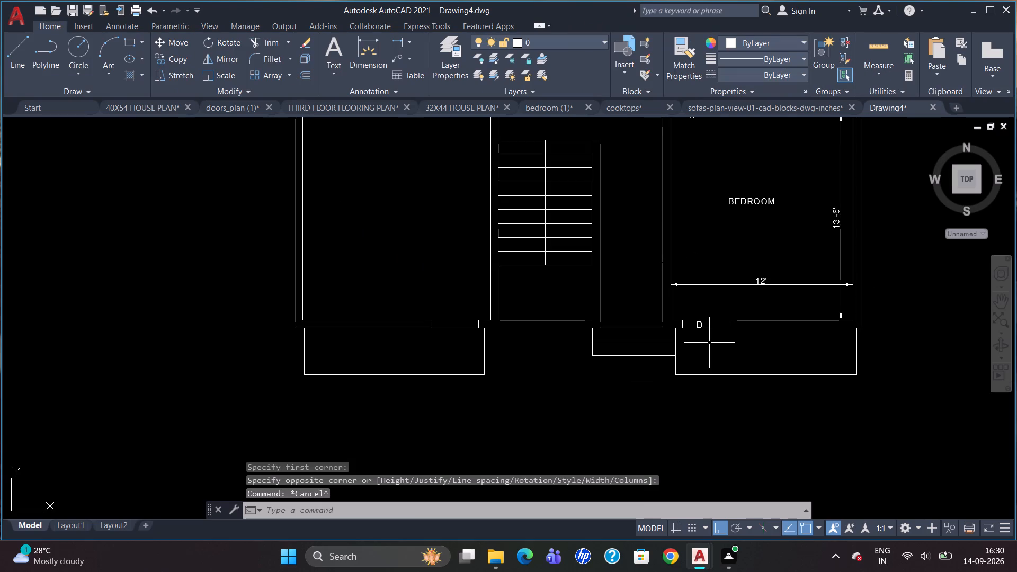
key("t")
key("Return")
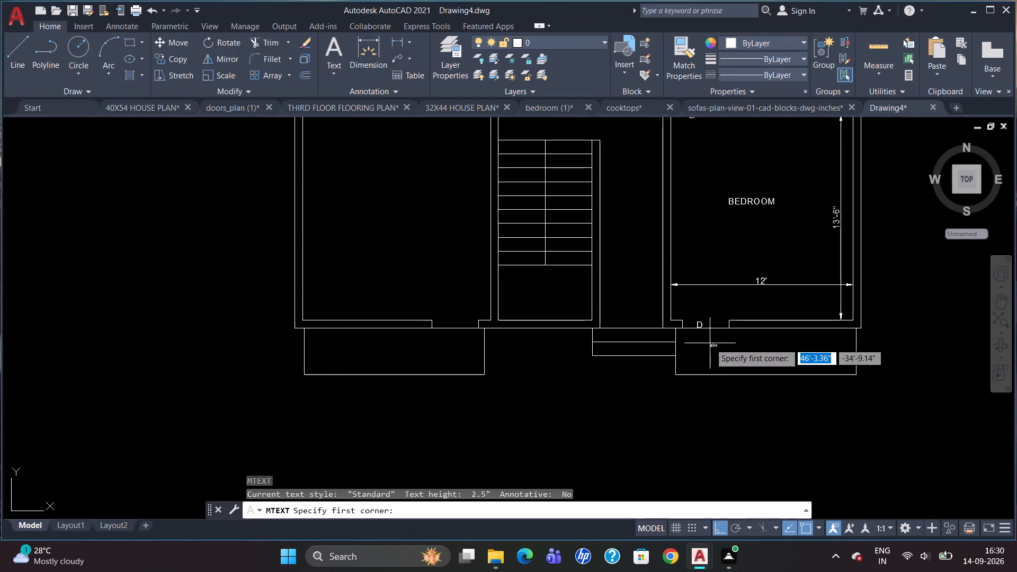
left_click_drag(704, 343, 710, 351)
left_click(807, 360)
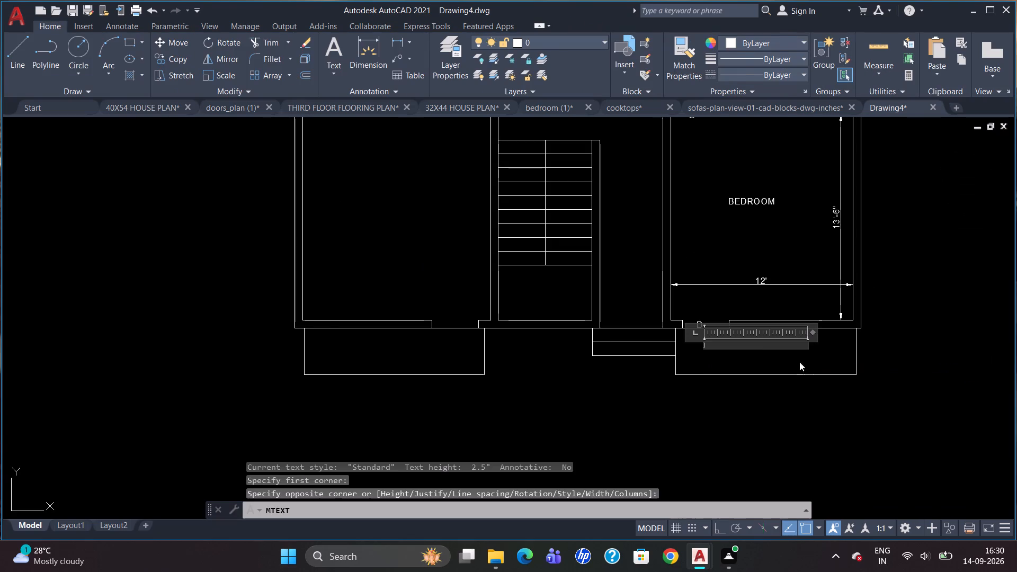
left_click(163, 63)
key("BackSpace")
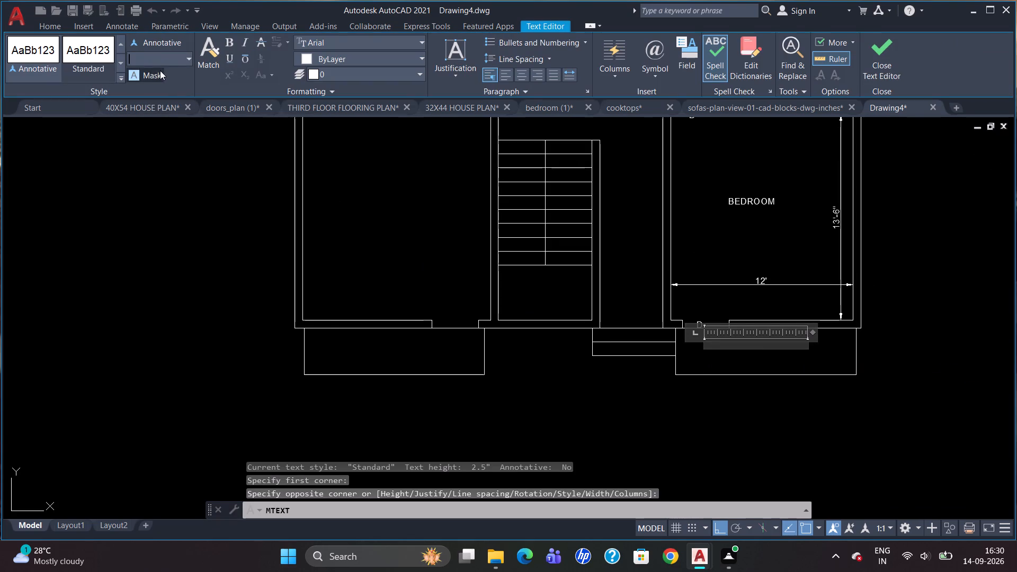
key("5")
key("Return")
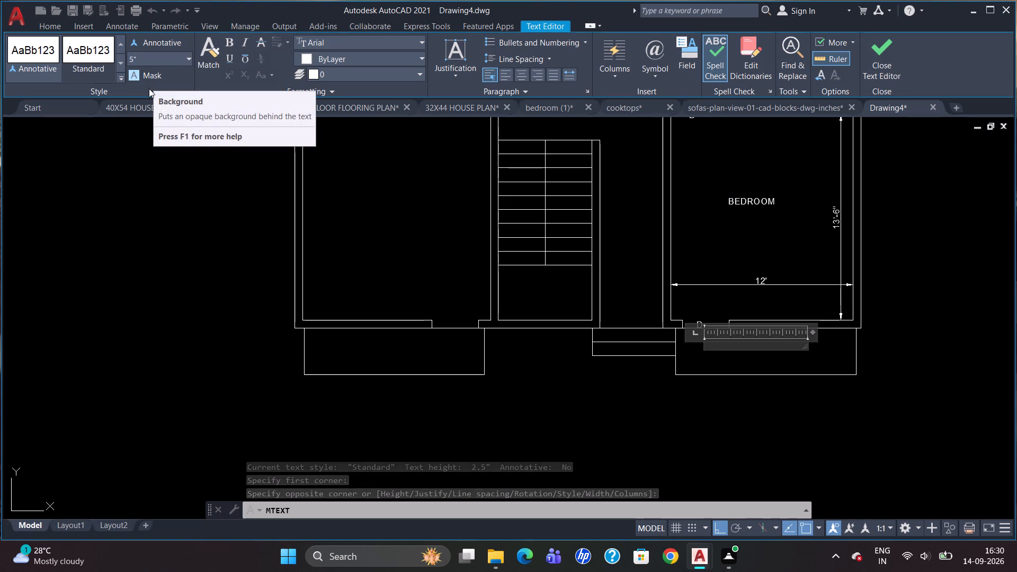
key("b")
key("a")
type("LCONY")
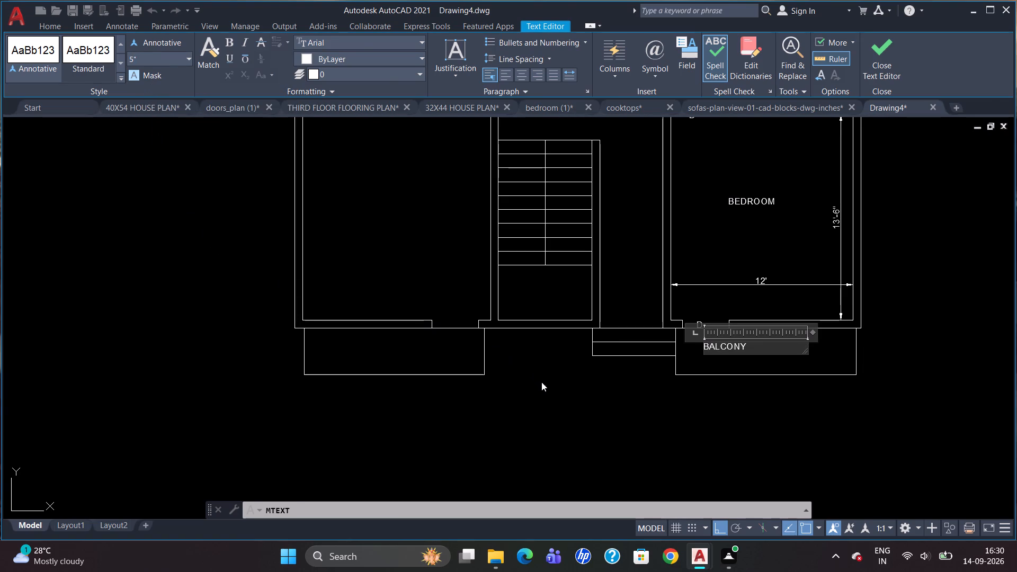
left_click(541, 382)
Move the BALCONY label slightly down and right, closer to the middle of the balcony.
left_click(721, 348)
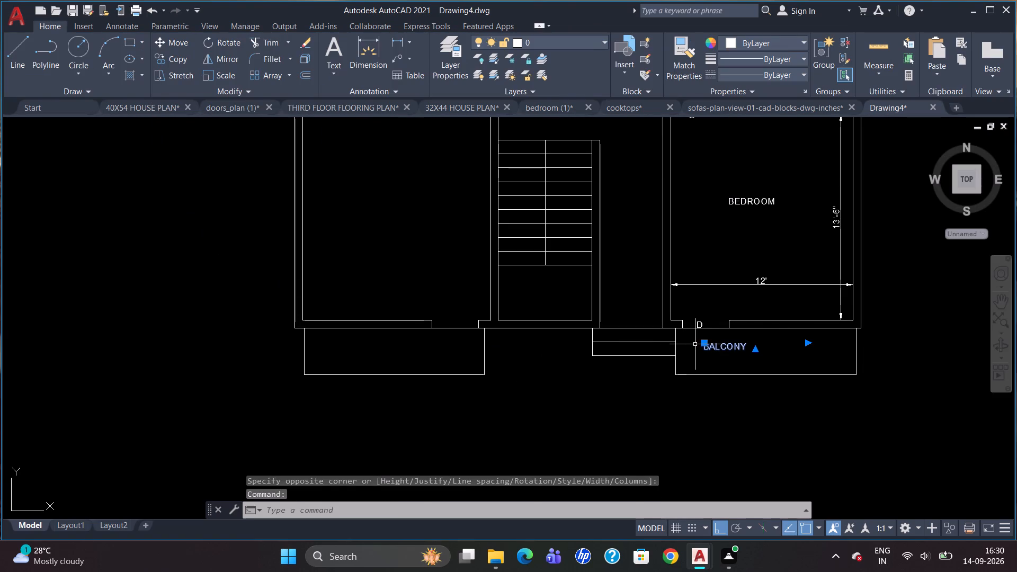
left_click(707, 339)
left_click(710, 343)
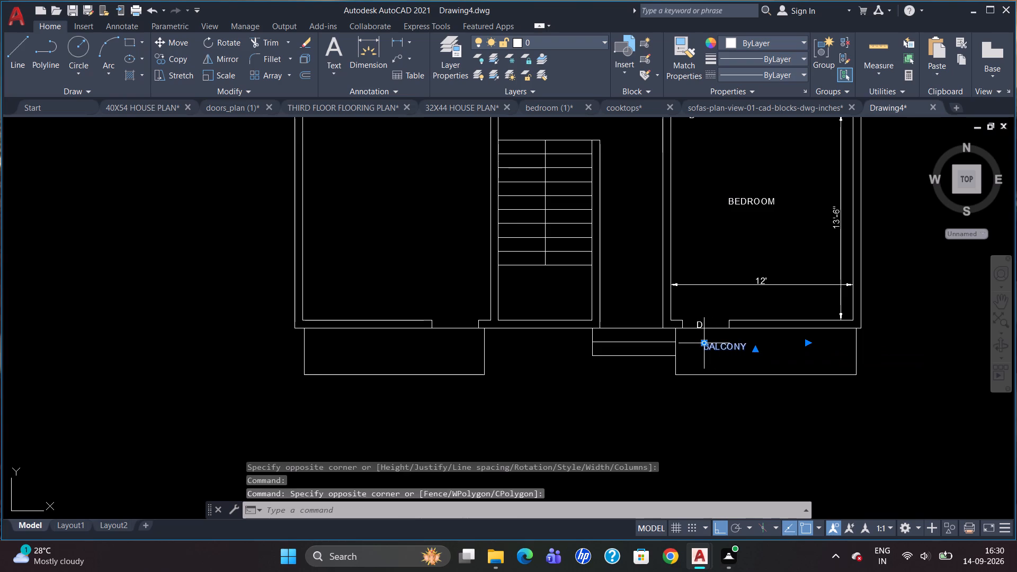
left_click(704, 342)
left_click(736, 348)
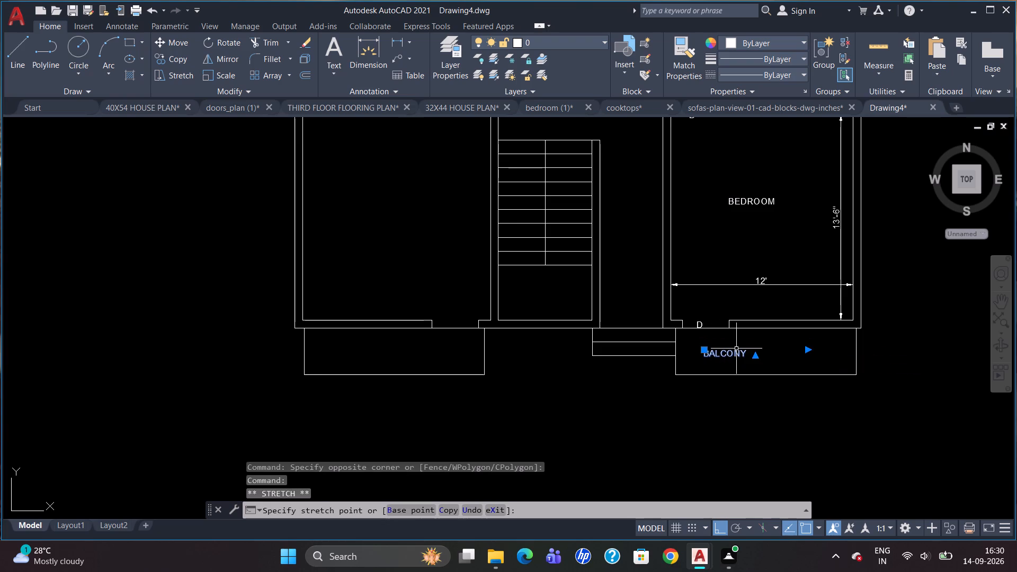
key("Escape")
left_click(717, 353)
left_click_drag(708, 349, 709, 348)
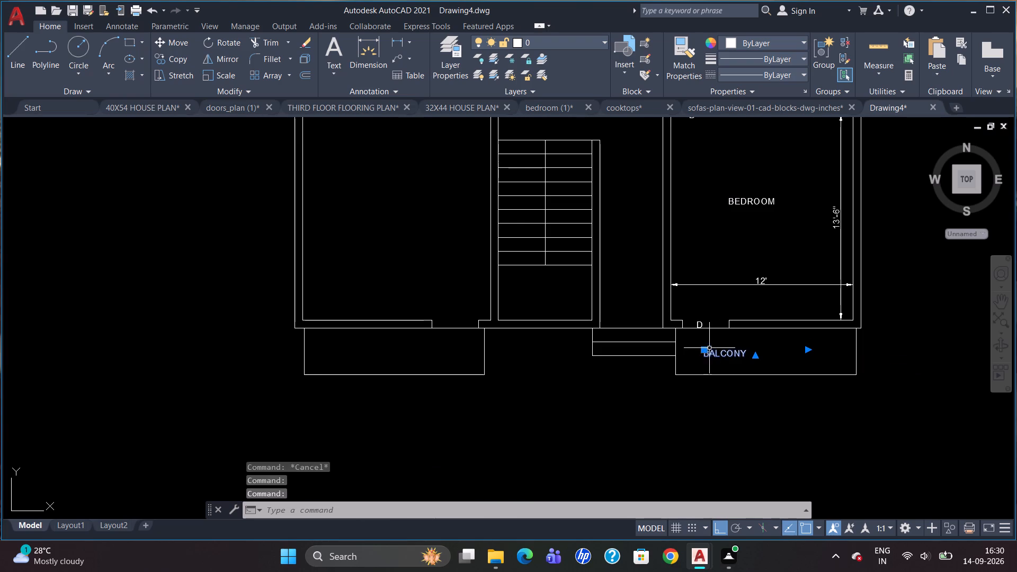
left_click_drag(709, 348, 728, 352)
left_click(731, 359)
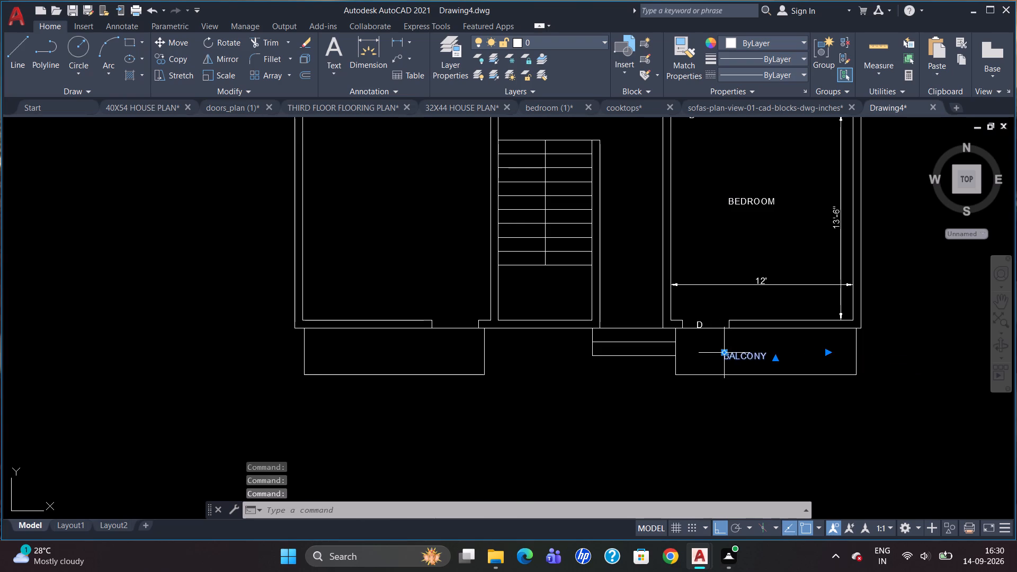
left_click_drag(725, 351, 736, 351)
left_click(744, 348)
key("Escape")
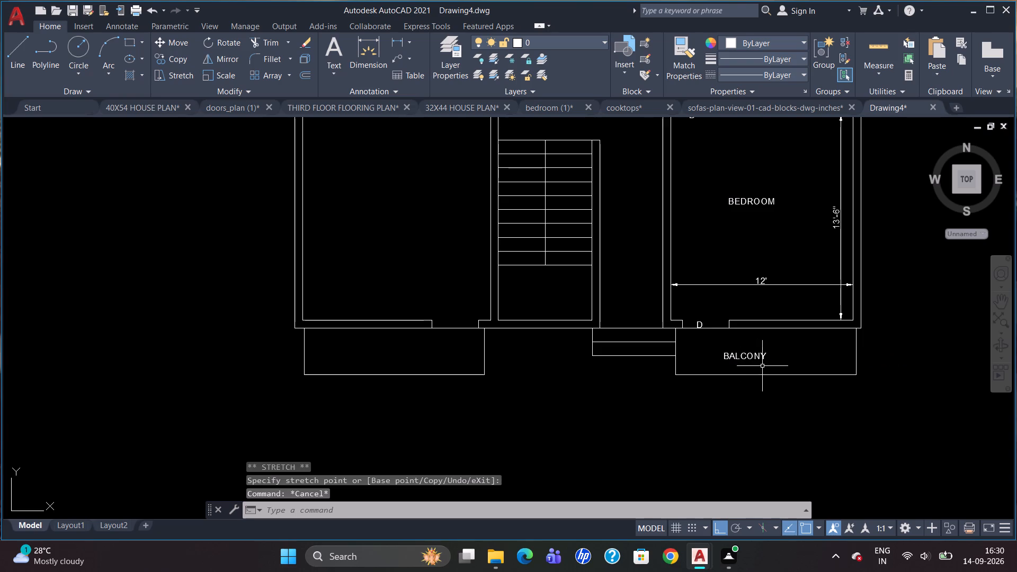
Add a linear dimension for the lower right balcony's depth, placed just inside its right edge.
type("DLI")
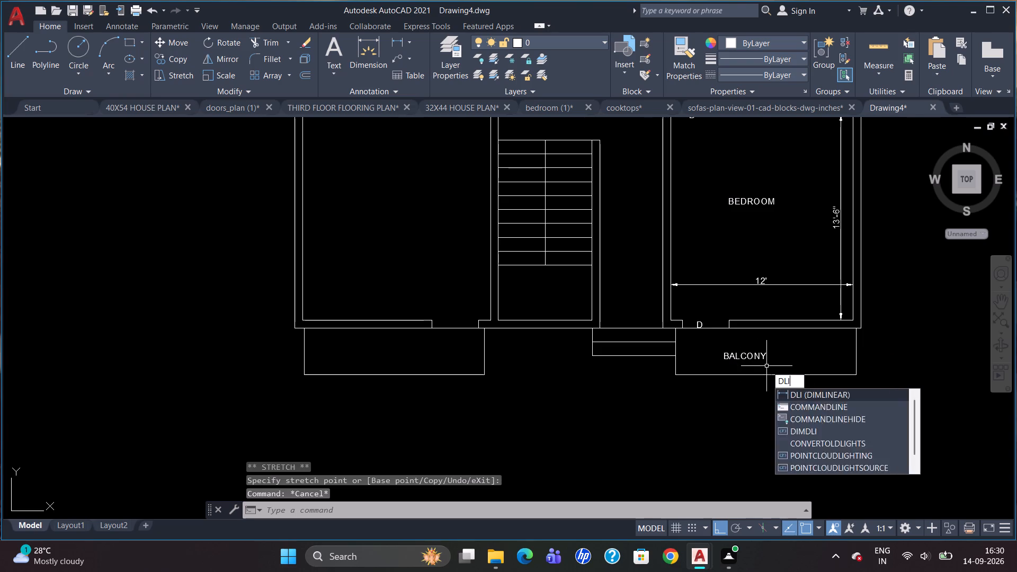
key("Return")
left_click(854, 374)
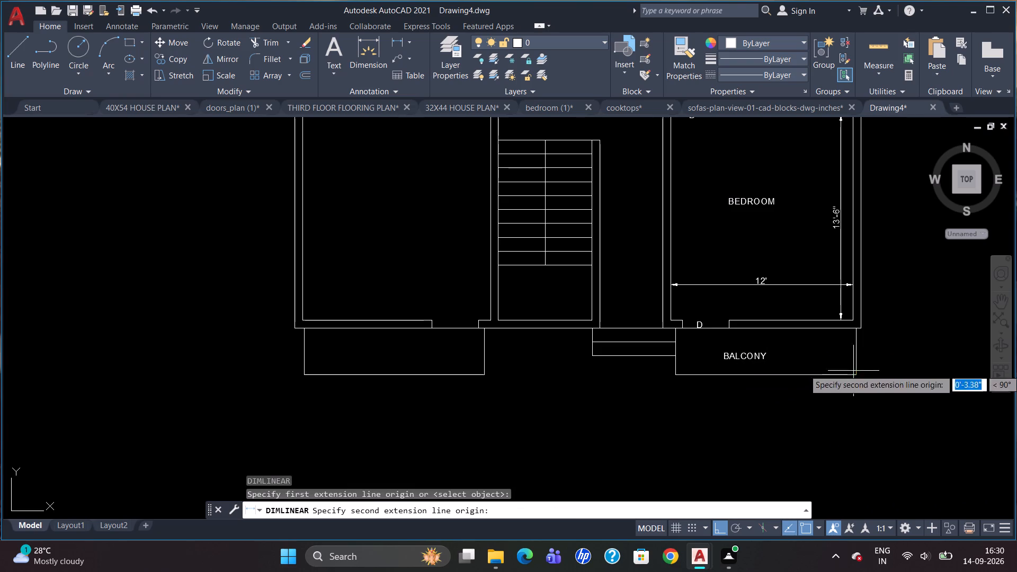
left_click(859, 330)
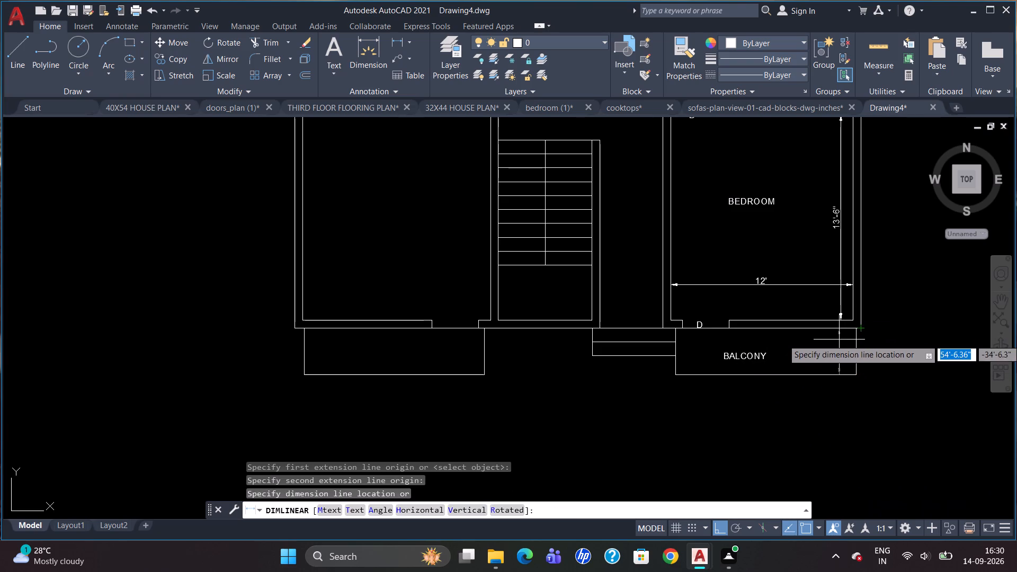
left_click(840, 339)
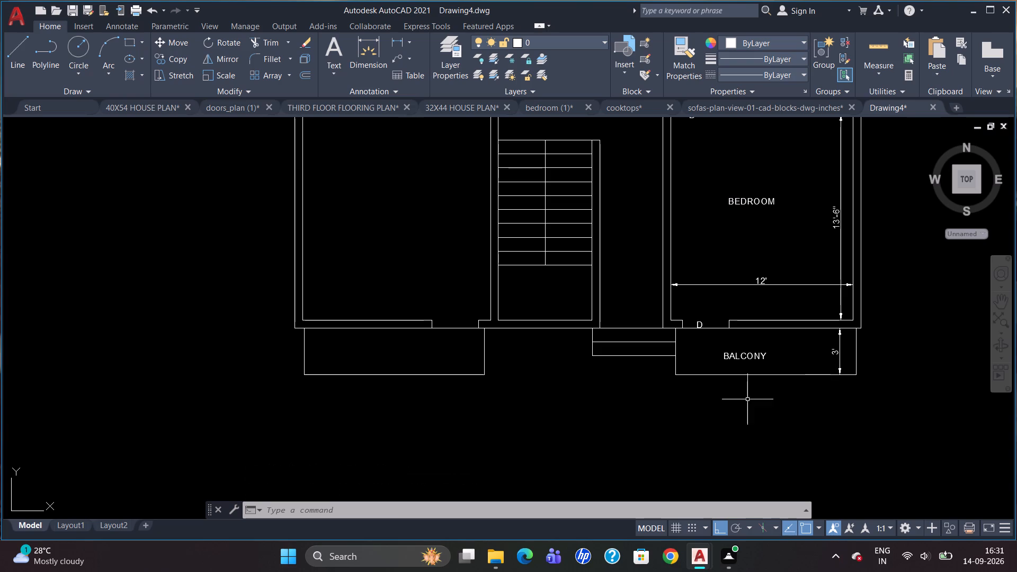
Add a 5" high GATE text label at the bottom of the entrance passage, above the steps.
key("t")
key("Return")
scroll(626, 315, "up", 2)
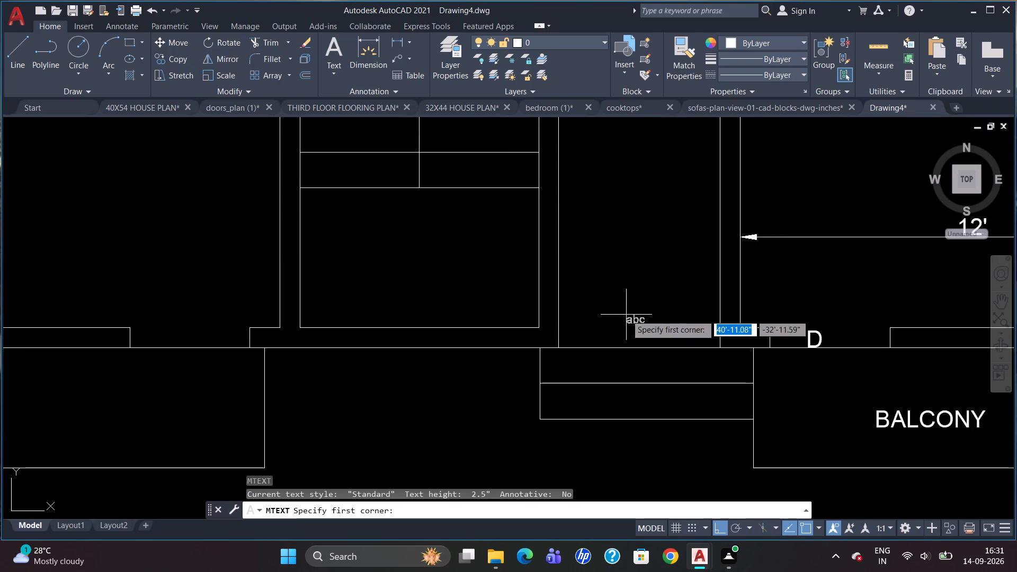
scroll(626, 315, "up", 1)
left_click_drag(572, 325, 581, 347)
left_click(730, 365)
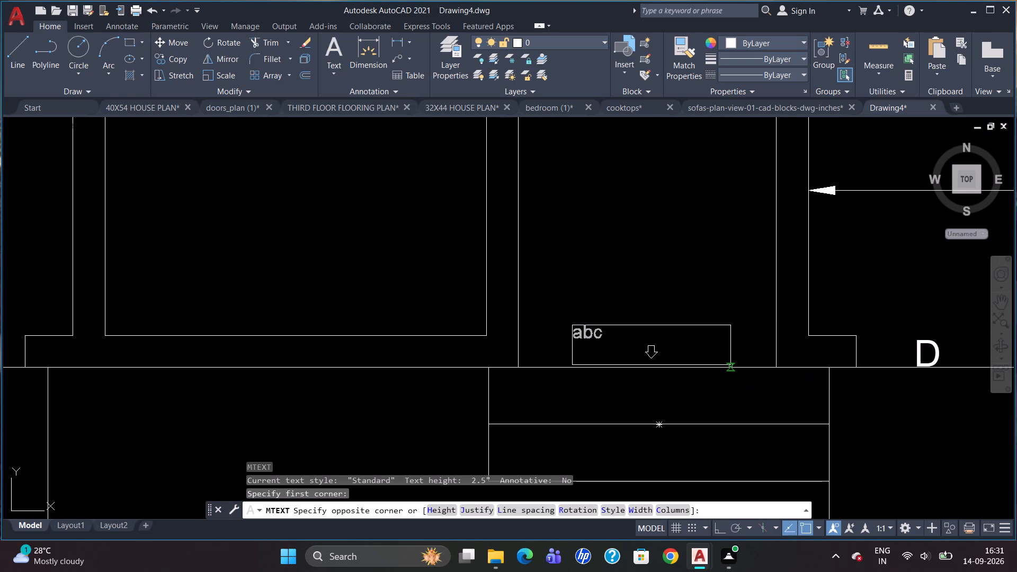
left_click(150, 67)
left_click(157, 64)
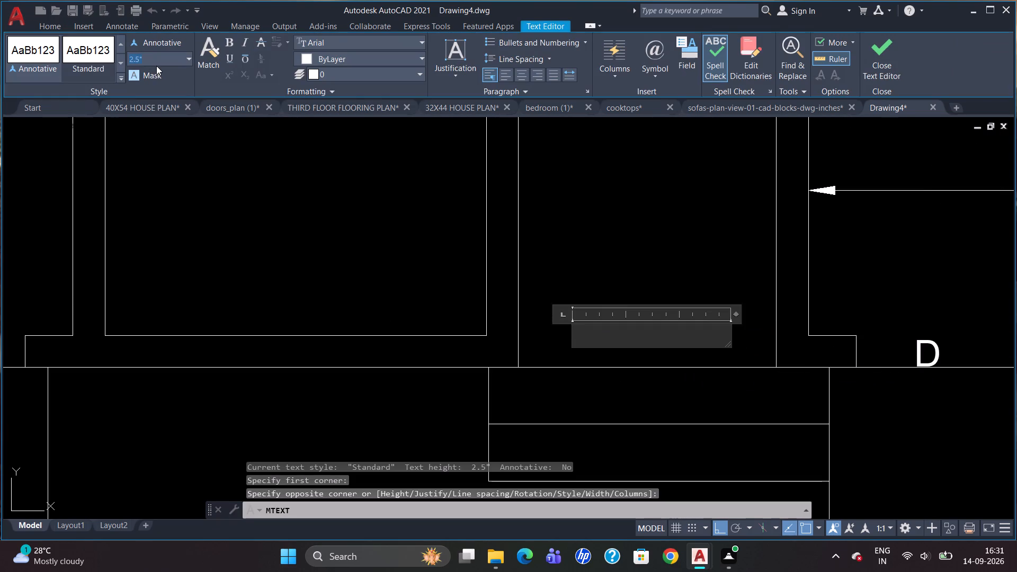
key("BackSpace")
key("5")
key("Return")
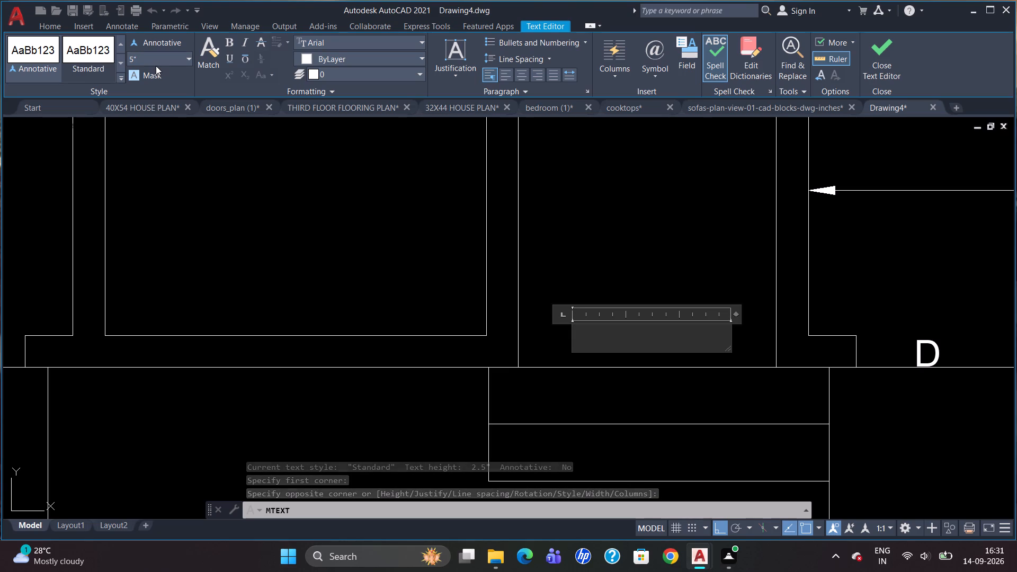
type("GAT")
key("e")
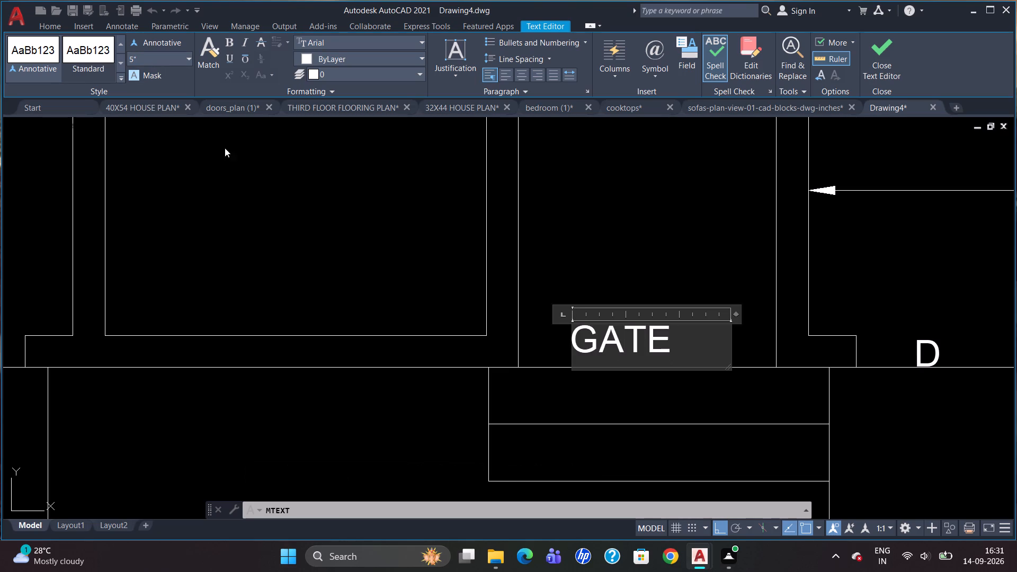
left_click(555, 369)
Move the GATE label slightly right so it sits centrally in the entrance passage.
left_click(592, 346)
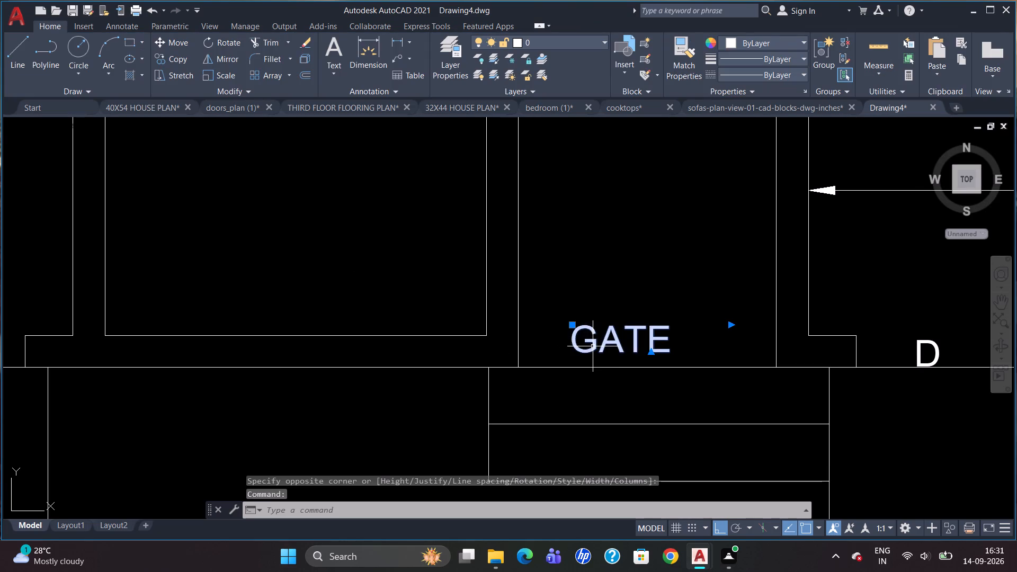
left_click(573, 325)
left_click(597, 327)
key("Escape")
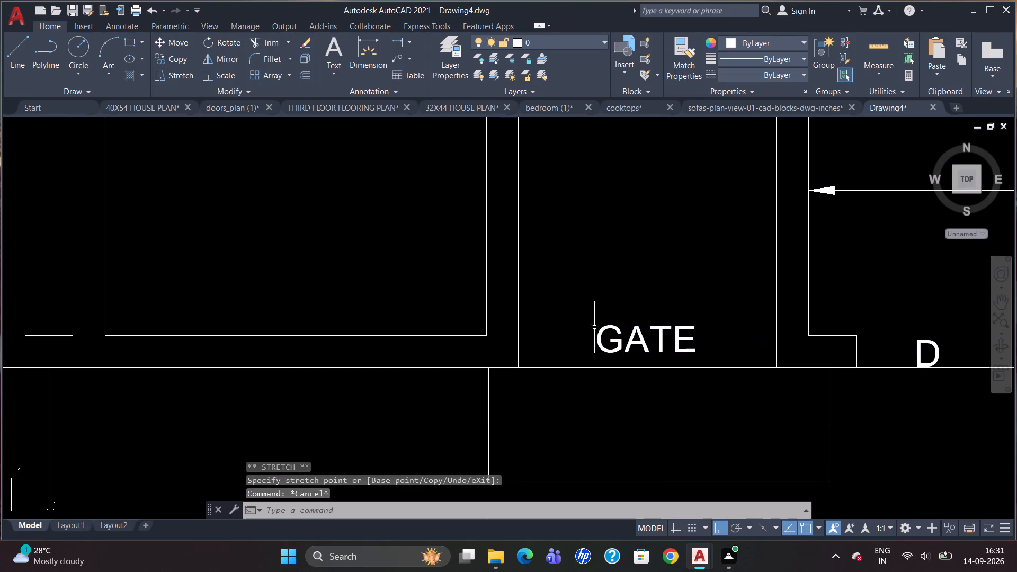
Add a horizontal linear dimension for the entrance passage's width between its side walls, above the GATE label.
scroll(607, 324, "down", 1)
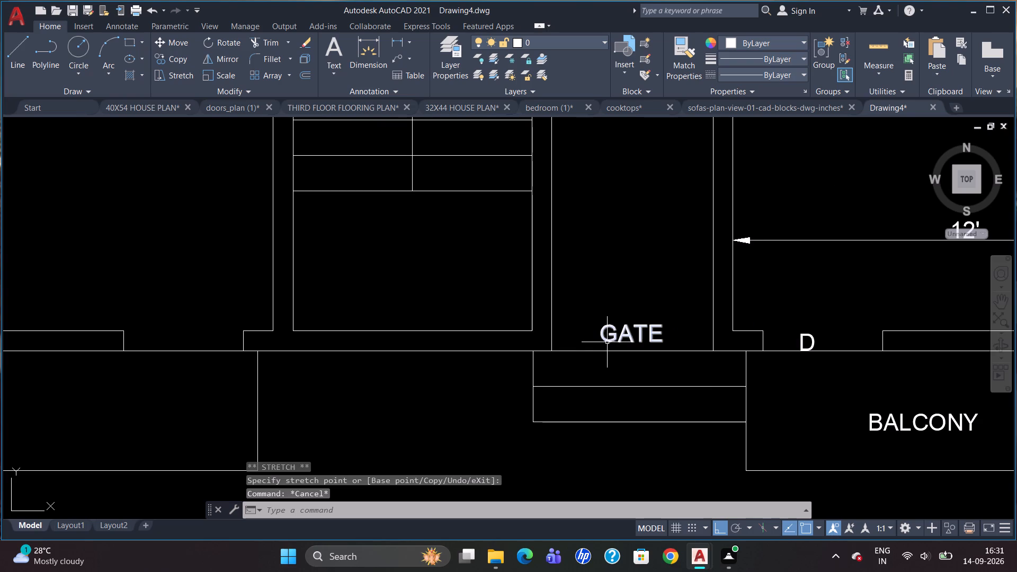
scroll(633, 394, "down", 1)
key("d")
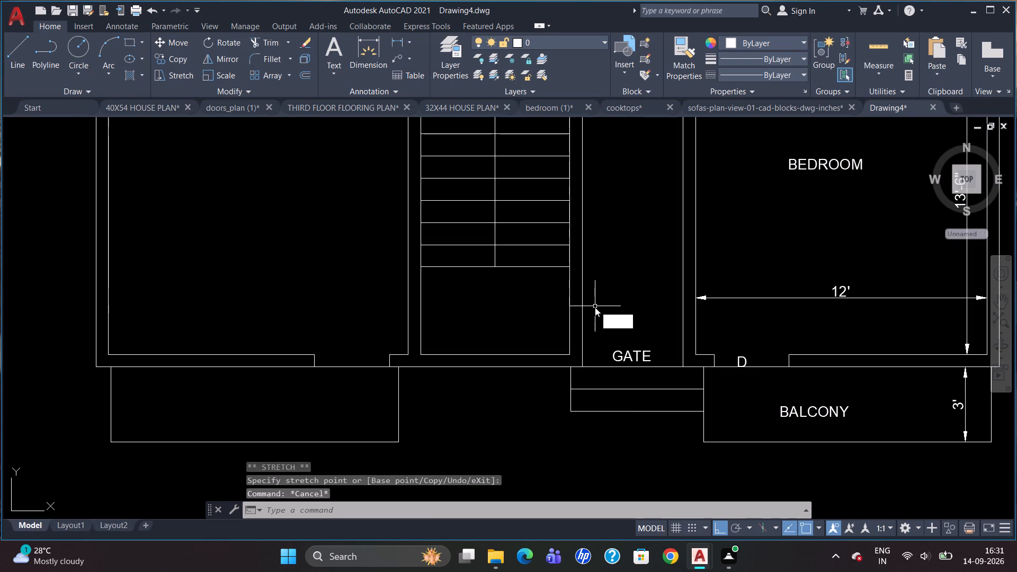
type("LI")
key("Return")
left_click(585, 288)
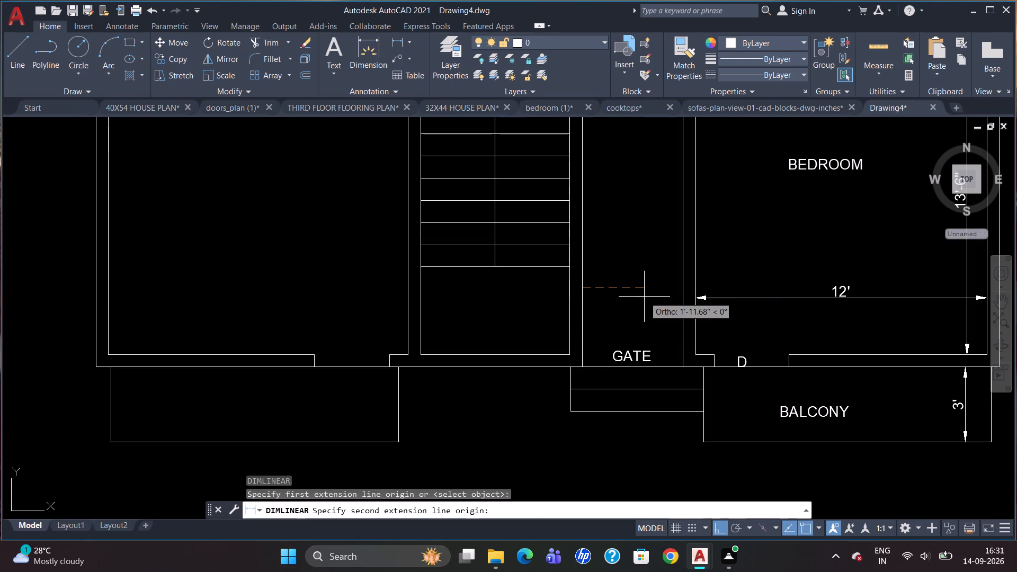
left_click(682, 287)
left_click(683, 292)
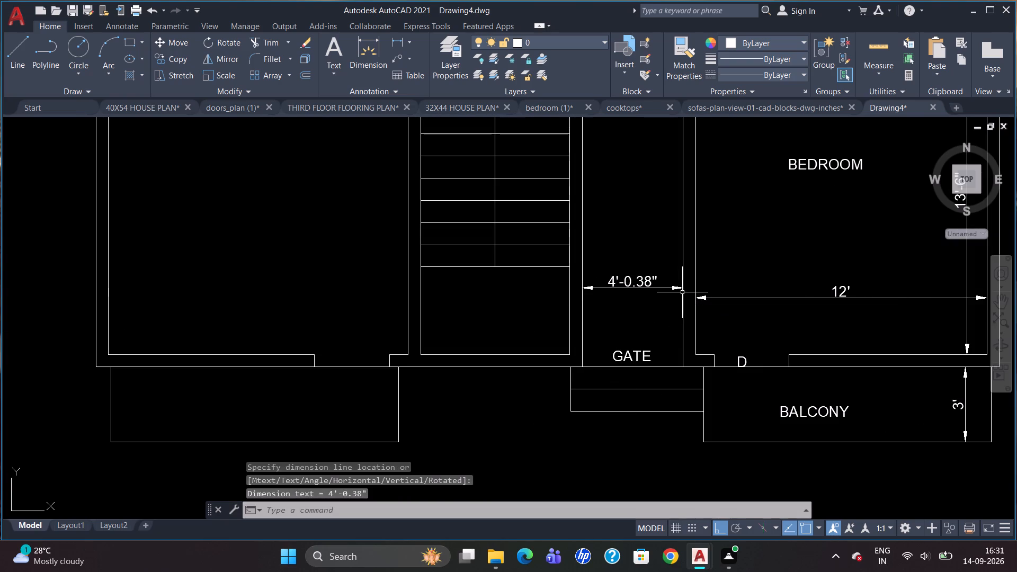
Override the entrance passage width dimension's text with 4'-1".
double_click(621, 282)
key("Delete")
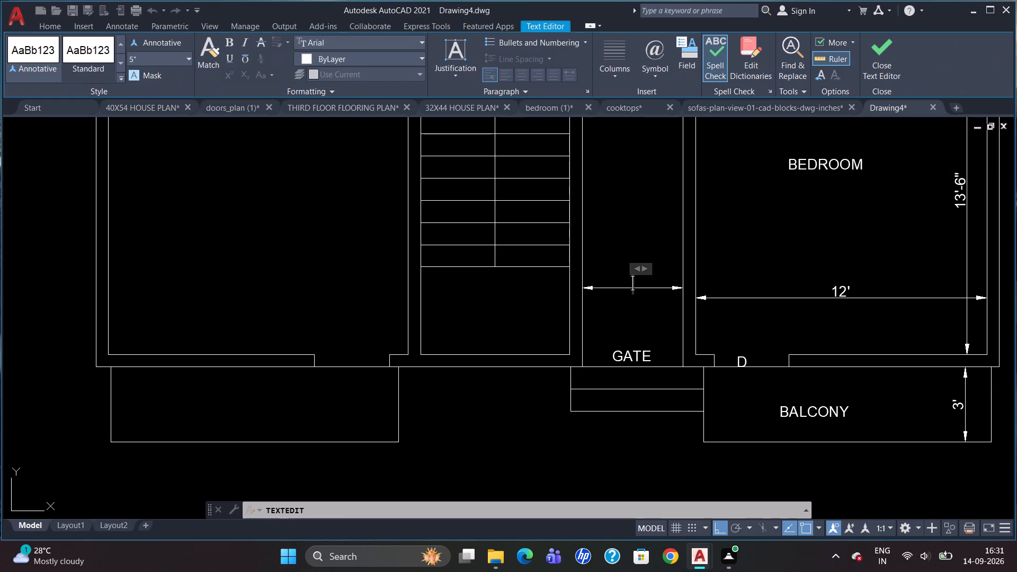
type("4'-1")
key("shift+quotedbl")
left_click(634, 330)
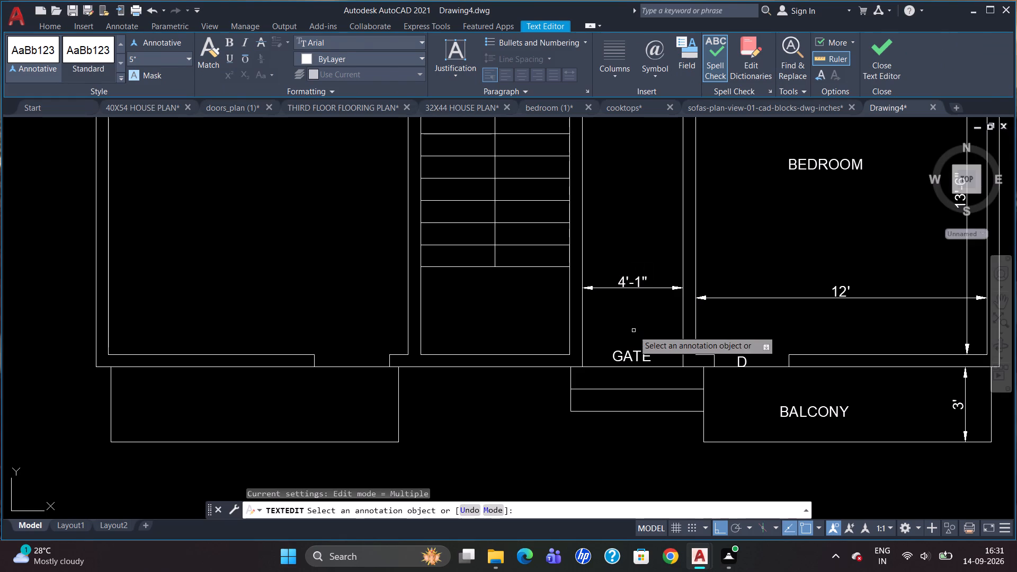
key("Escape")
Add a 5" high LANDING text label in the open space below the stair treads.
scroll(697, 333, "down", 1)
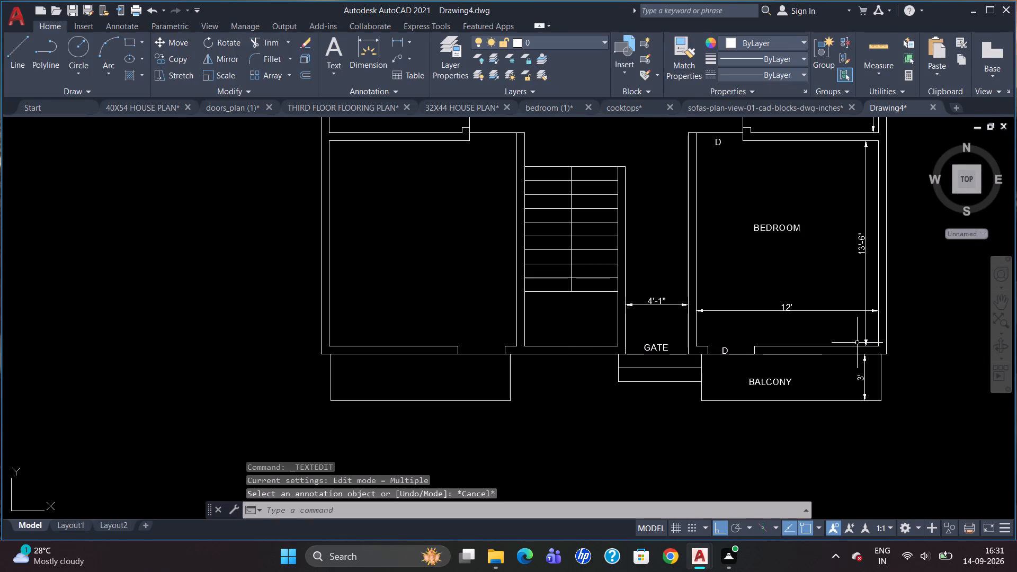
scroll(557, 287, "up", 1)
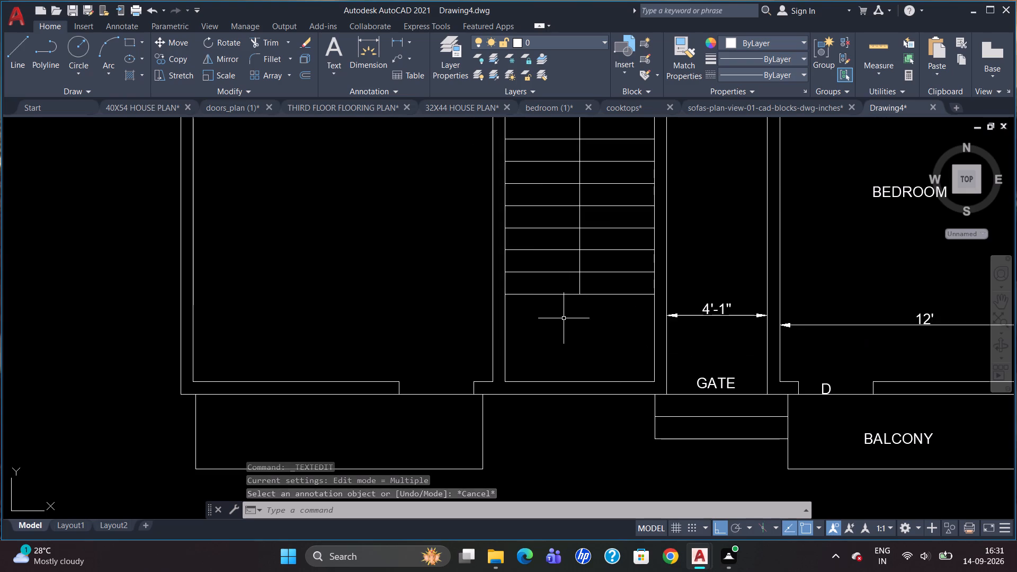
key("t")
key("Return")
scroll(555, 320, "up", 1)
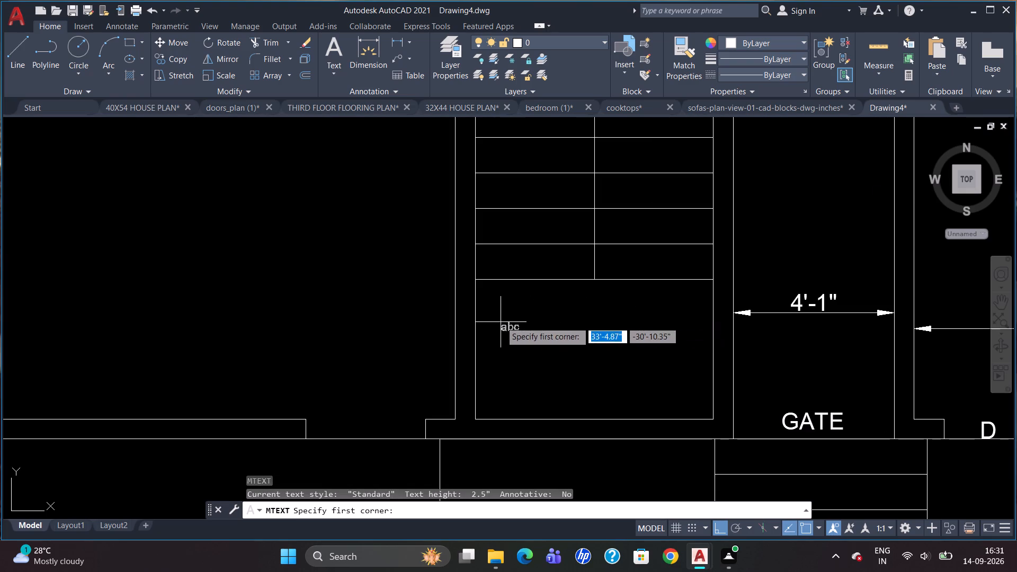
left_click(506, 312)
left_click(673, 340)
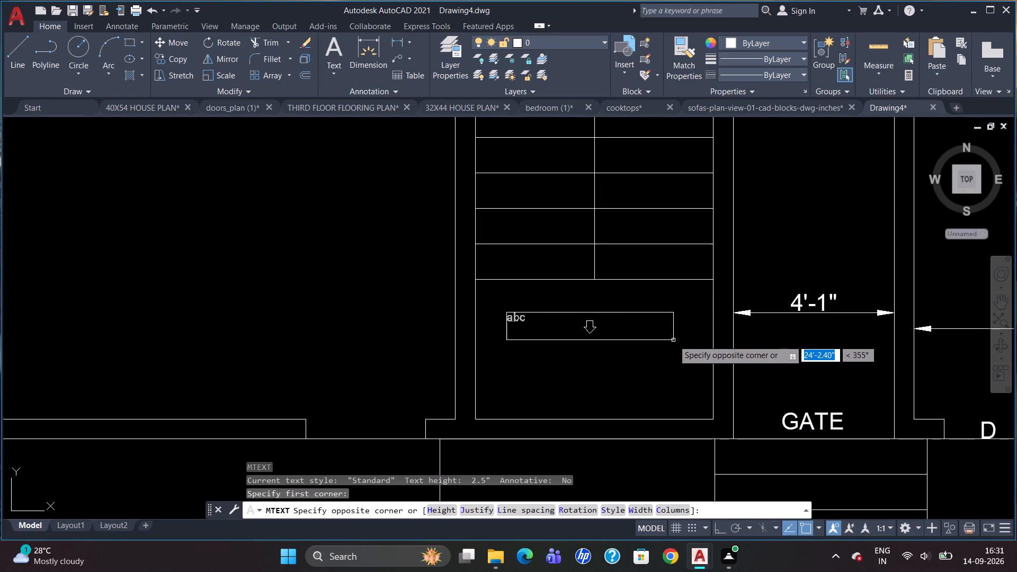
left_click(164, 57)
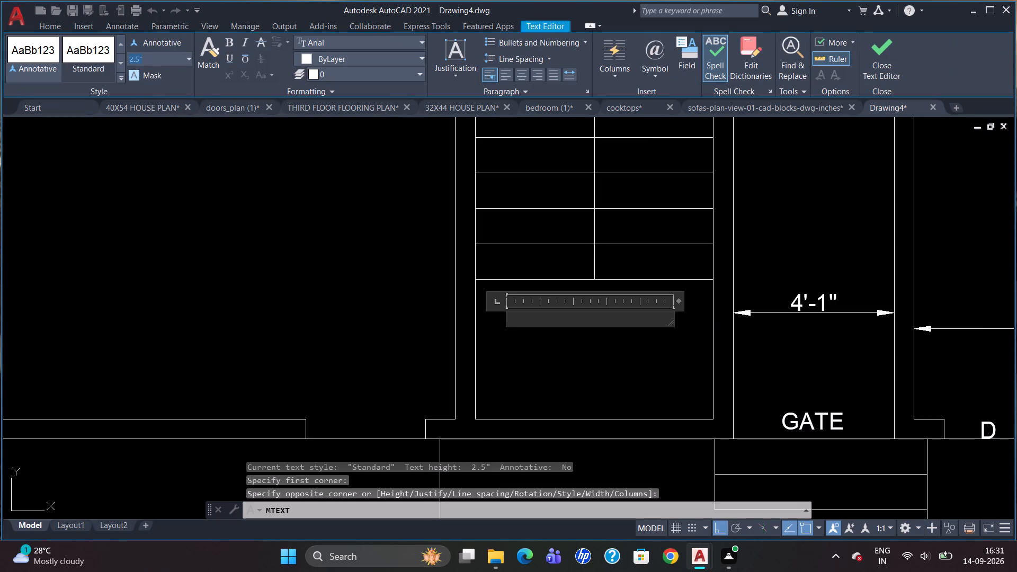
key("BackSpace")
key("5")
key("Return")
key("l")
type("ANDIN")
key("g")
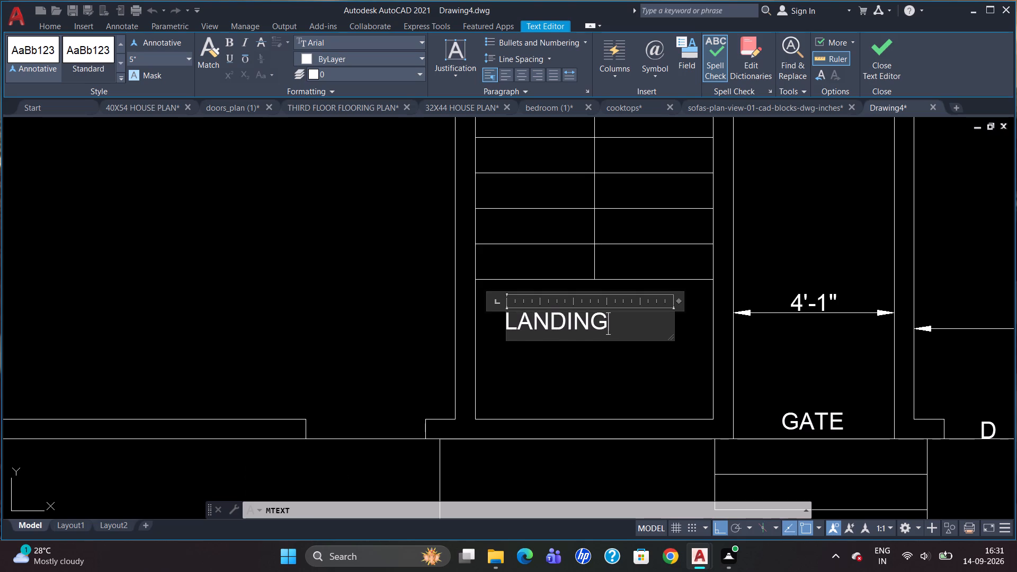
left_click(432, 281)
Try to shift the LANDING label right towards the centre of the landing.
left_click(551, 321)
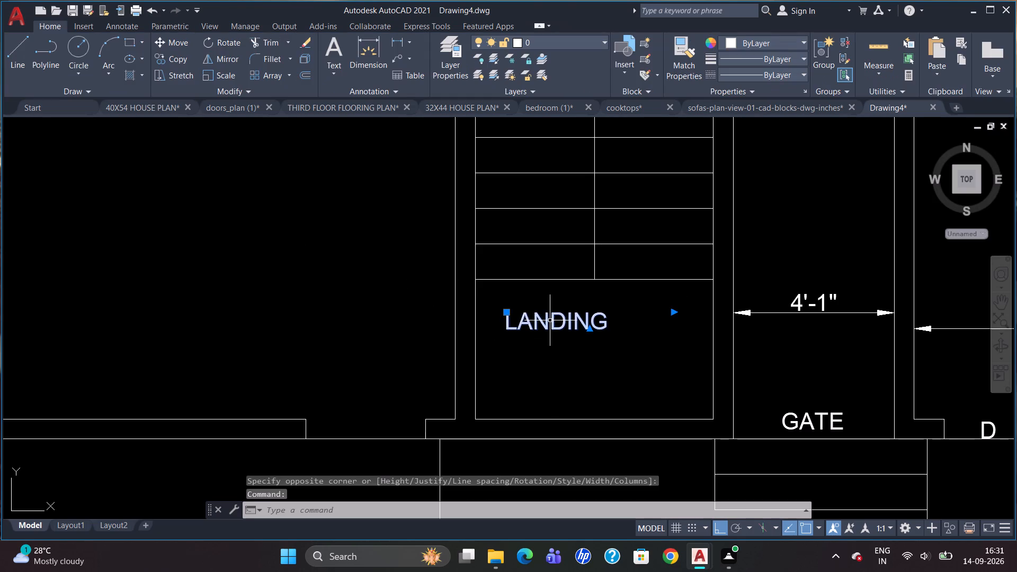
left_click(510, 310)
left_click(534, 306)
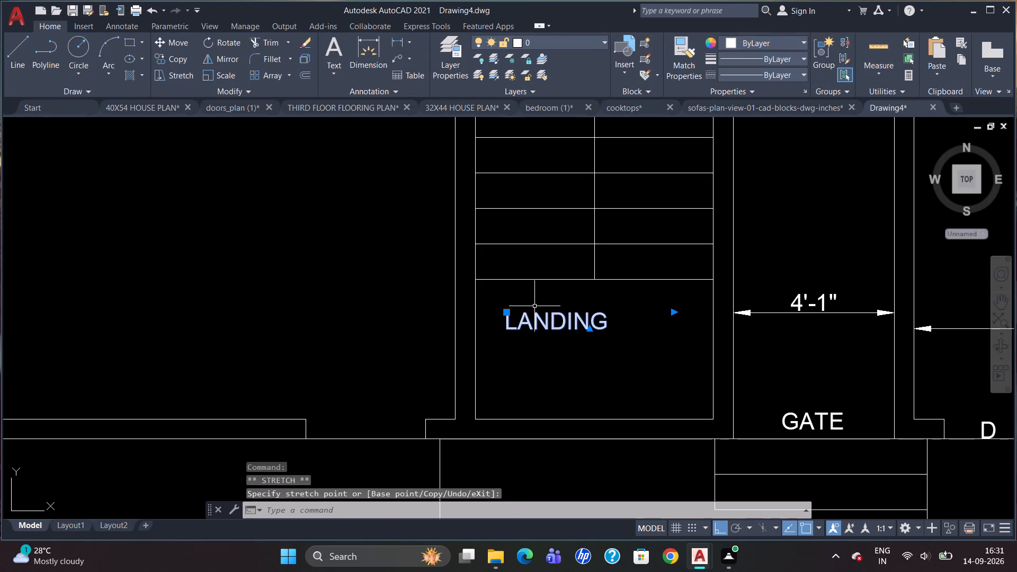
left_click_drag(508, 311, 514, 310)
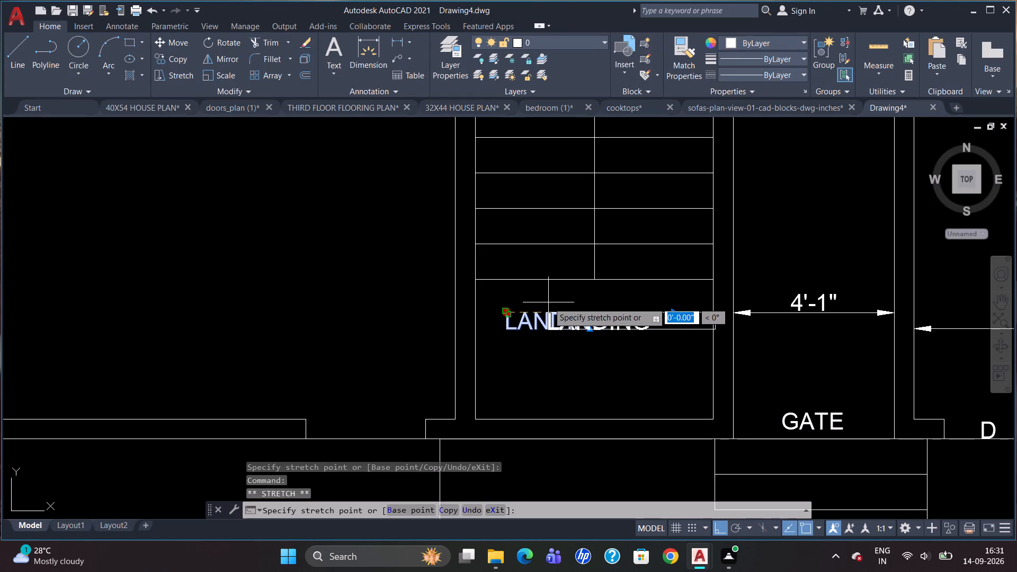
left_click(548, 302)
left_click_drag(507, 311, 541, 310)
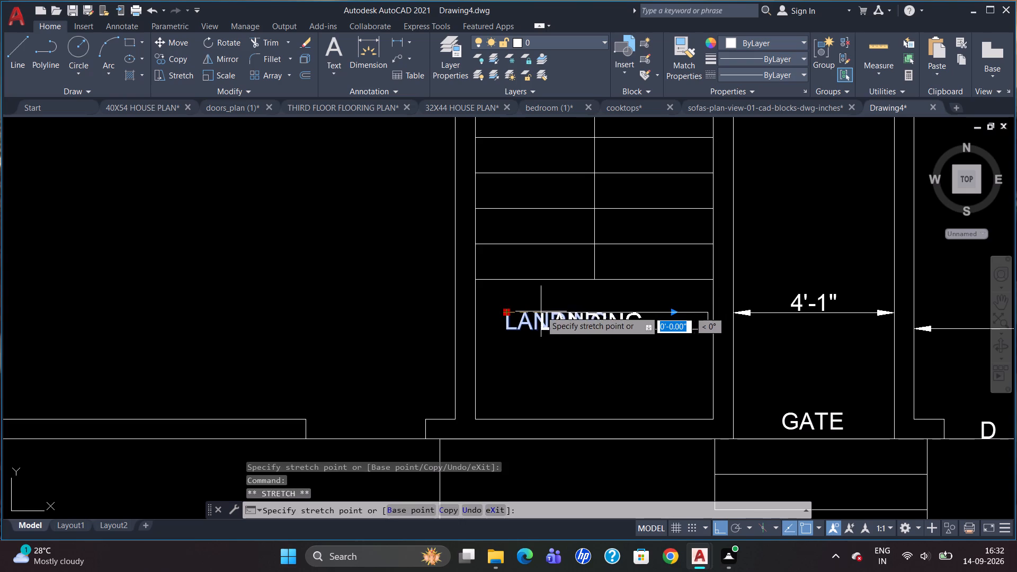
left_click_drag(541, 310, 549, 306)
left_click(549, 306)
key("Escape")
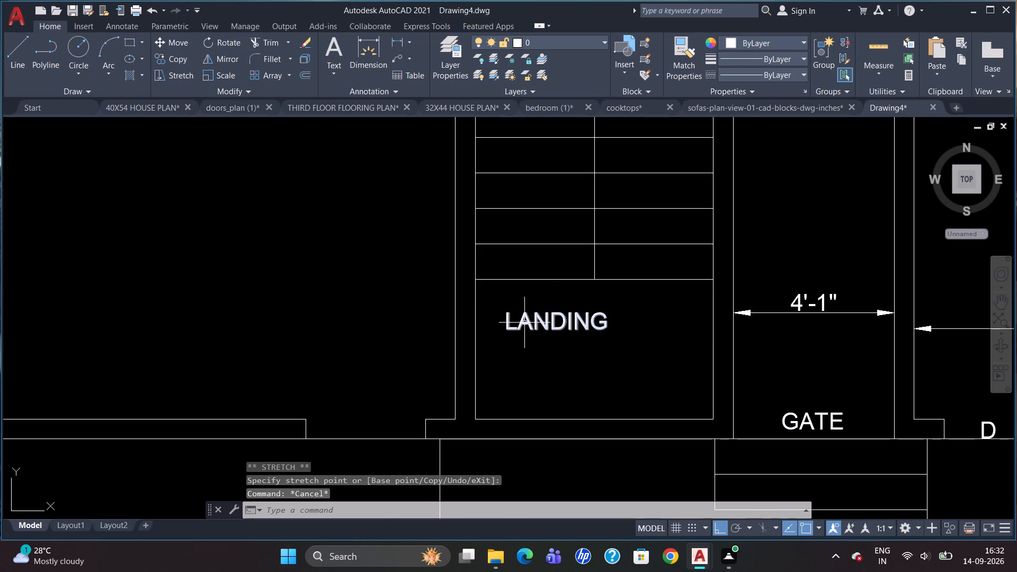
Move the LANDING label horizontally to the right so it sits centrally between the stair walls.
left_click(525, 321)
left_click(509, 311)
left_click(545, 301)
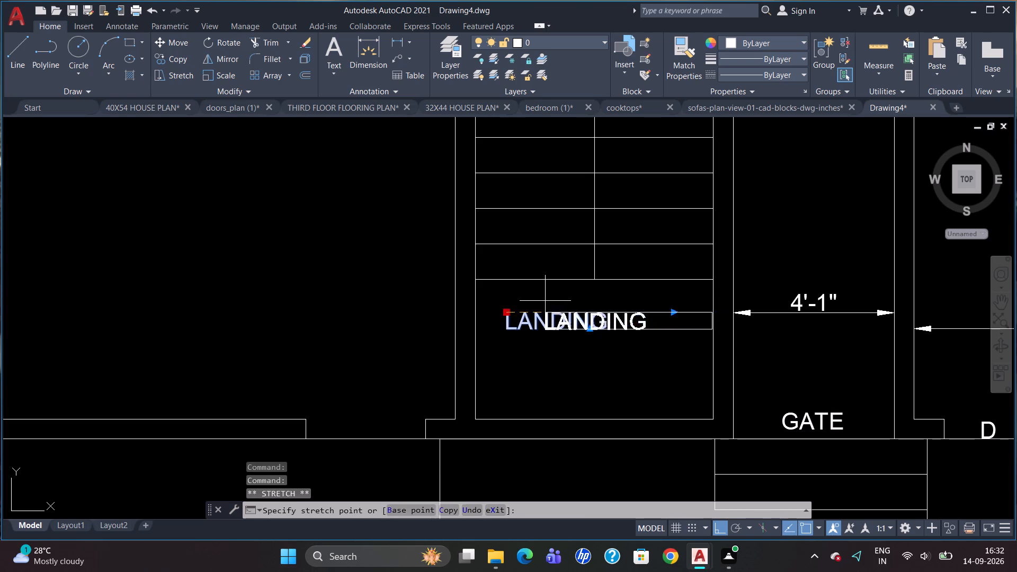
key("Escape")
Add a horizontal linear dimension for the landing's width, placed below its label and just above the bottom wall.
key("d")
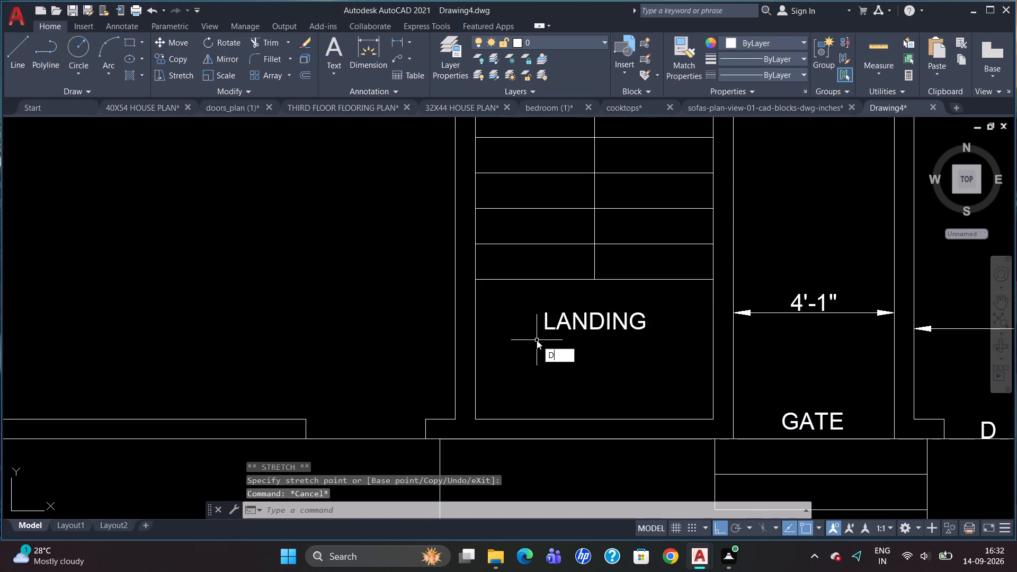
type("LI")
key("Return")
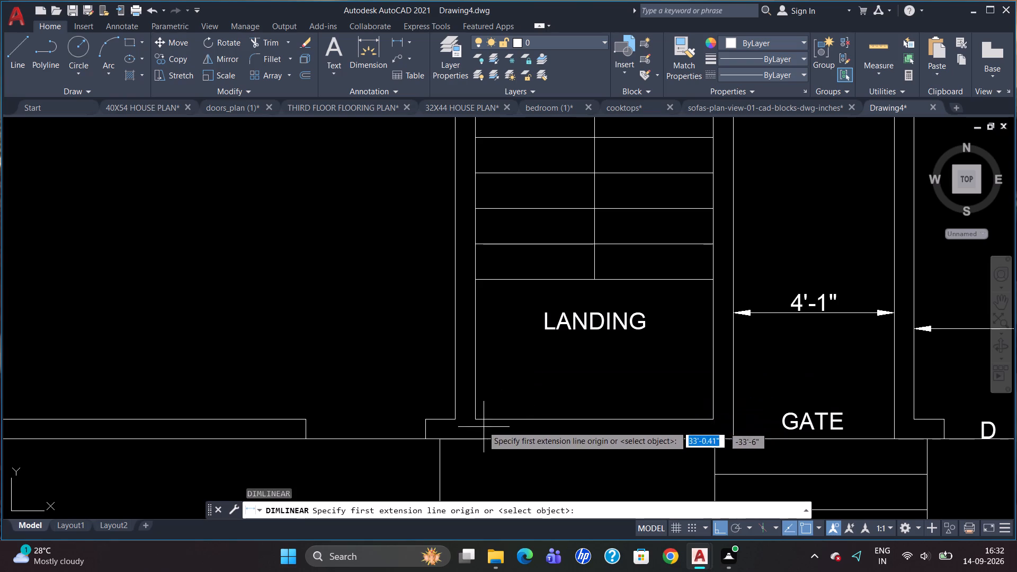
left_click(475, 421)
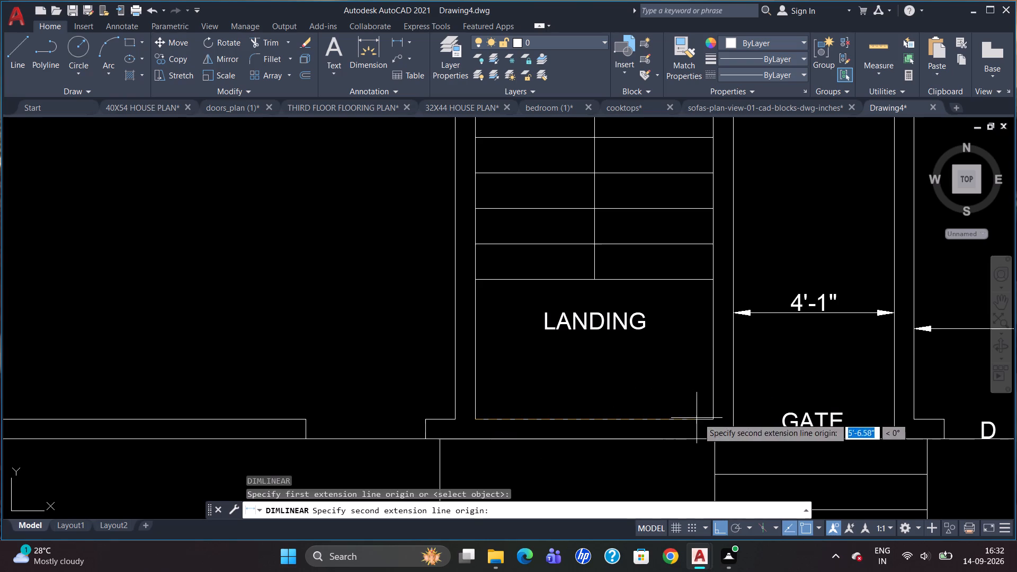
left_click(712, 415)
left_click(710, 395)
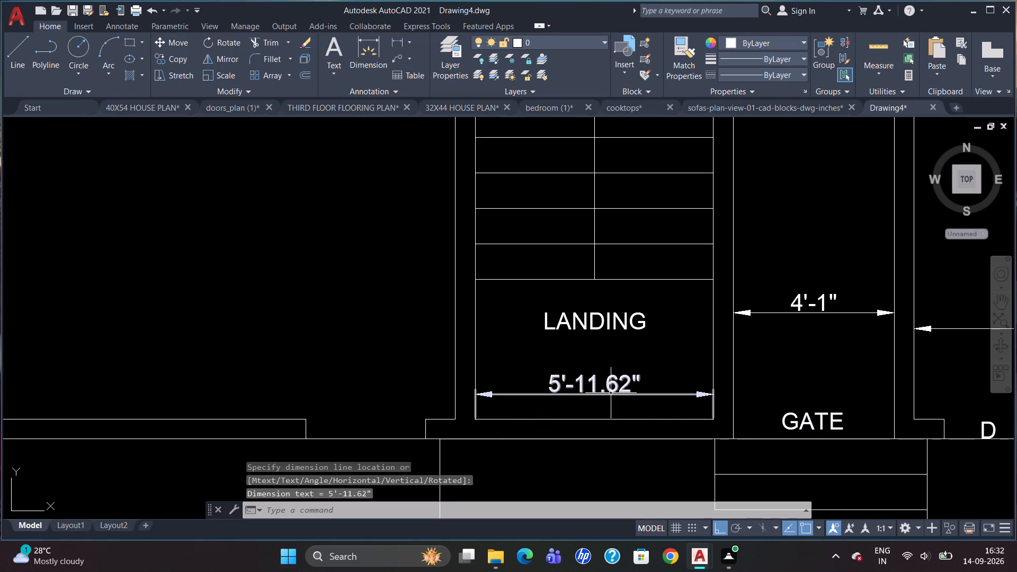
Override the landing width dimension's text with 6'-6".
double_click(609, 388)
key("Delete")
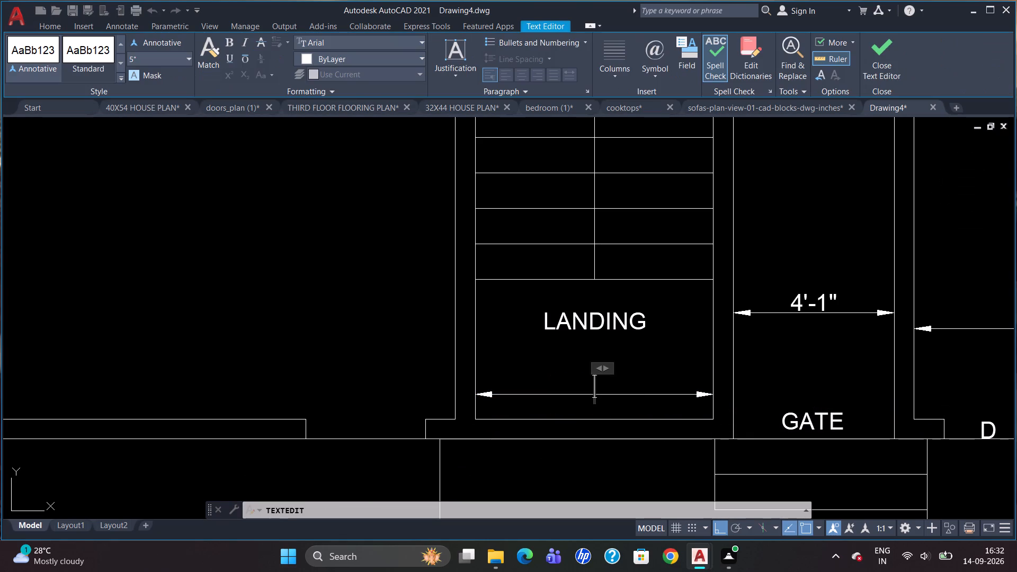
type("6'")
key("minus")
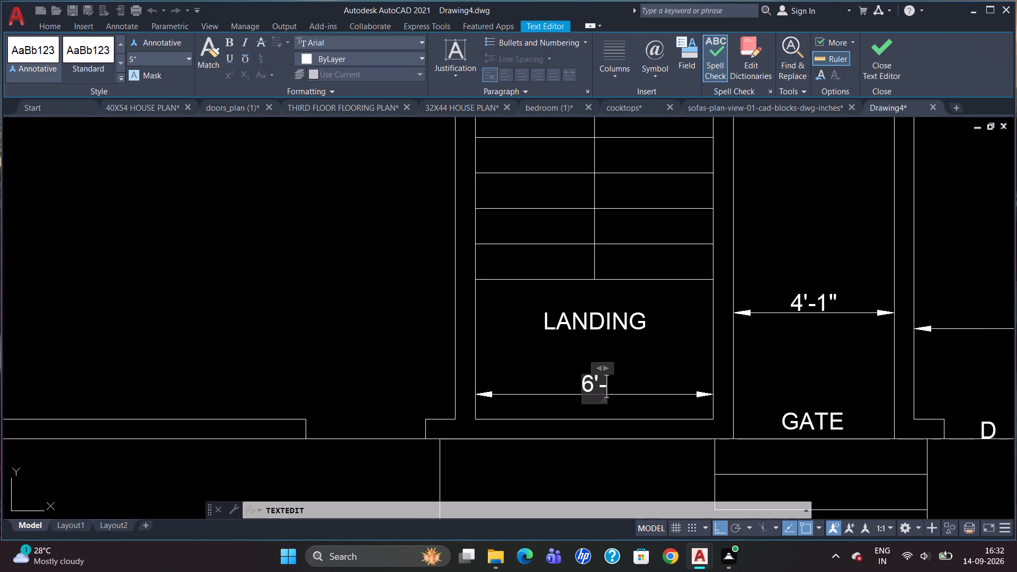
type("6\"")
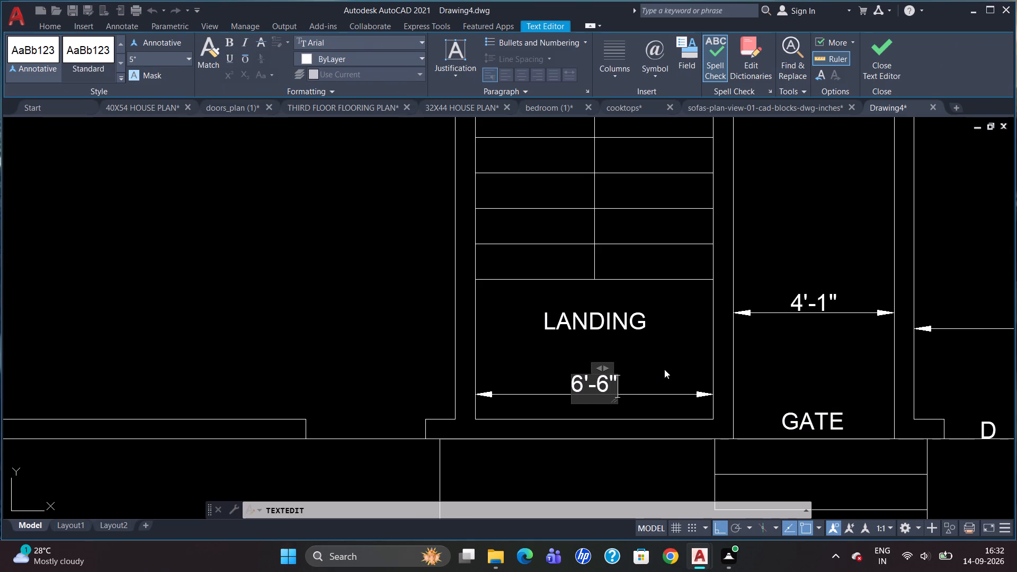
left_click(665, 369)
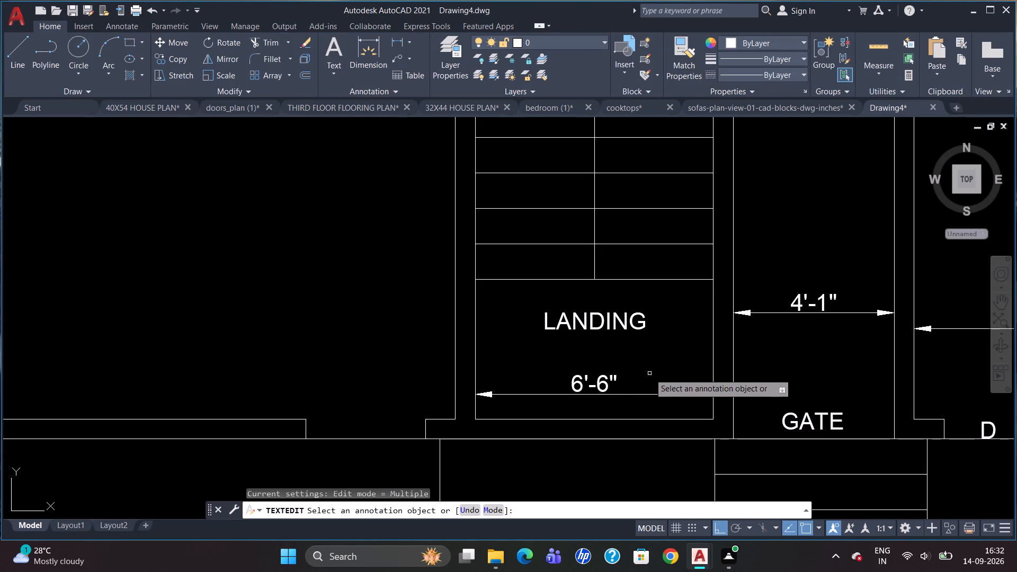
Replace the landing width dimension's text with 6'.
double_click(609, 379)
key("Delete")
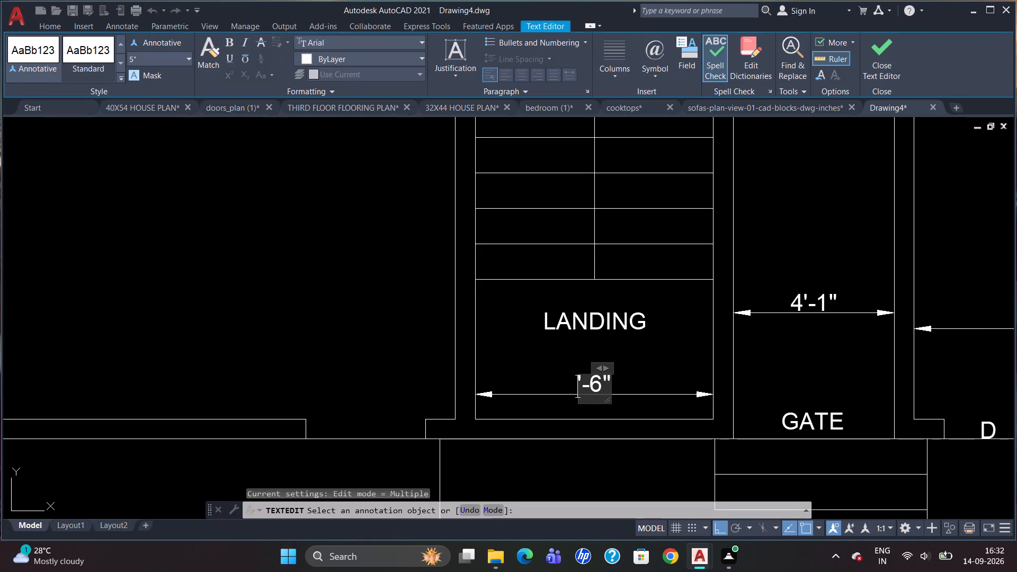
key("Right")
key("Right")
key("Right")
key("Right")
key("Right")
key("Right")
key("Right")
key("Right")
key("Right")
key("Right")
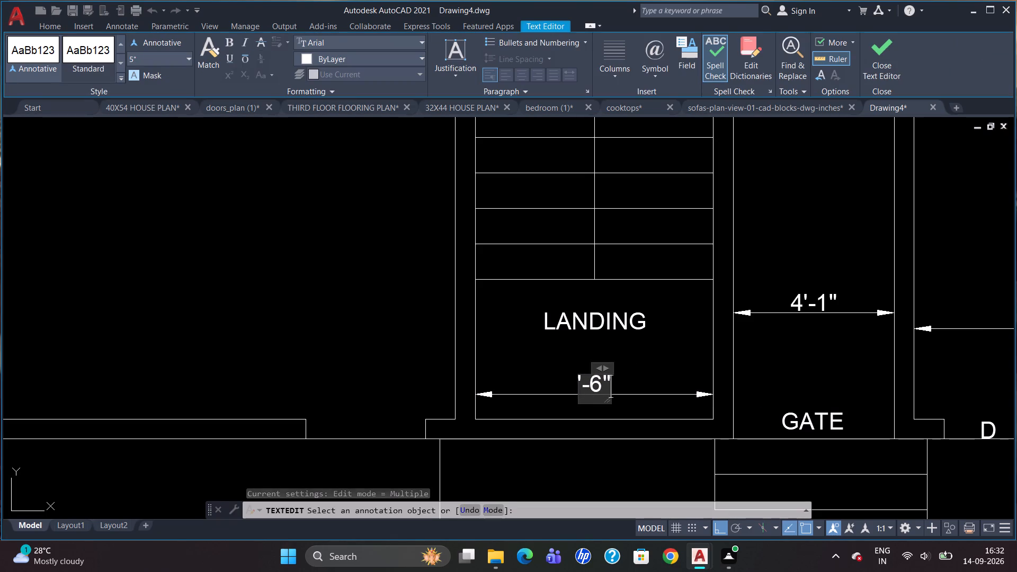
key("Delete")
key("Delete")
key("BackSpace")
key("BackSpace")
key("BackSpace")
key("BackSpace")
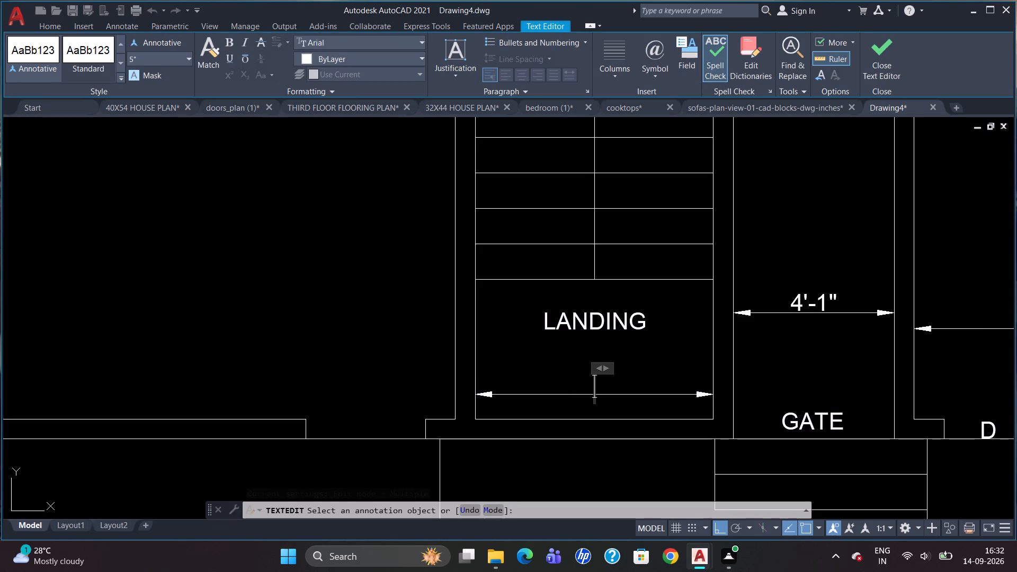
type("6'")
left_click(665, 348)
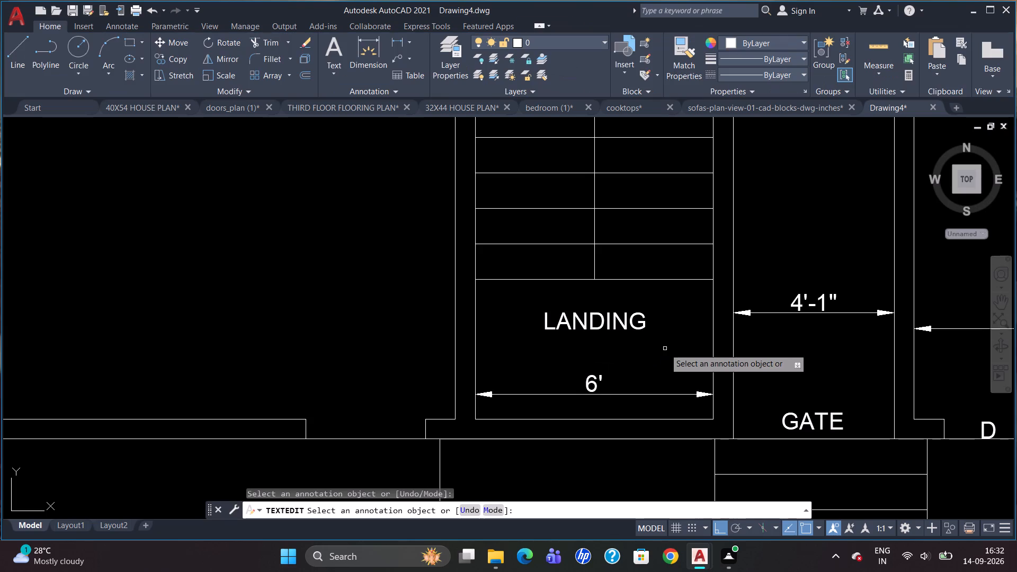
key("Escape")
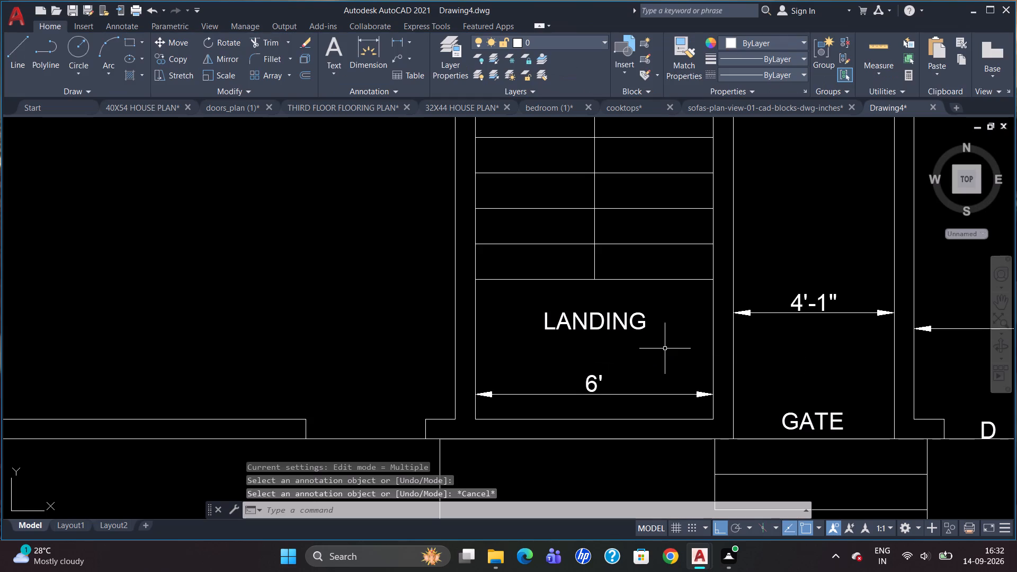
Add a vertical linear dimension for the landing's depth, placed just inside its right wall.
type("DLI")
key("Return")
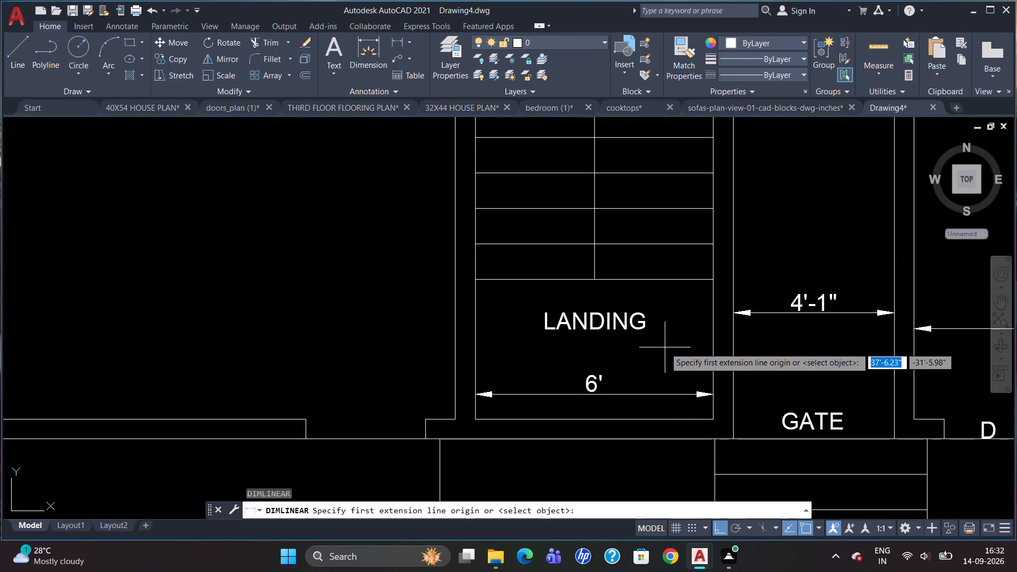
left_click(715, 418)
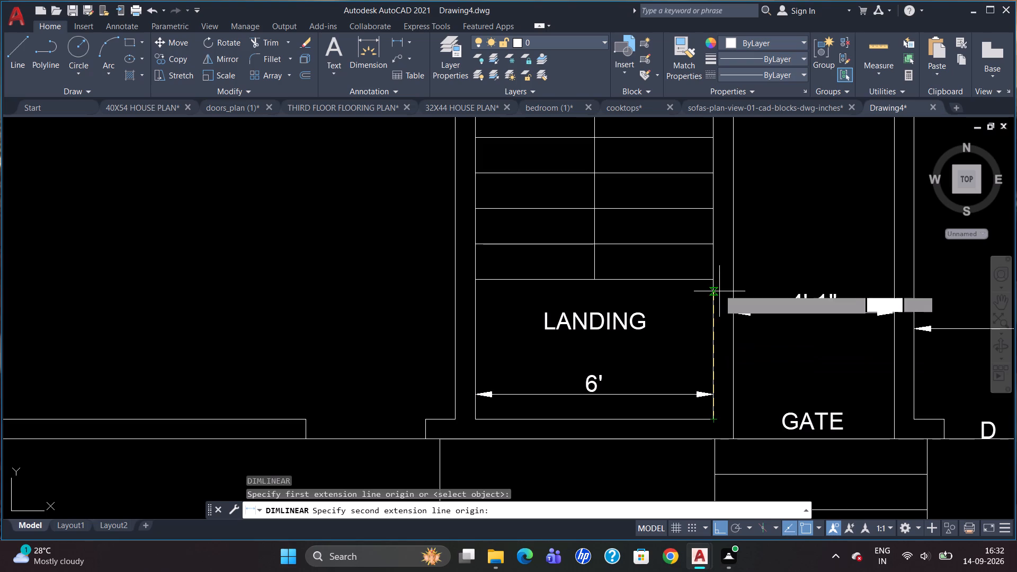
left_click(717, 280)
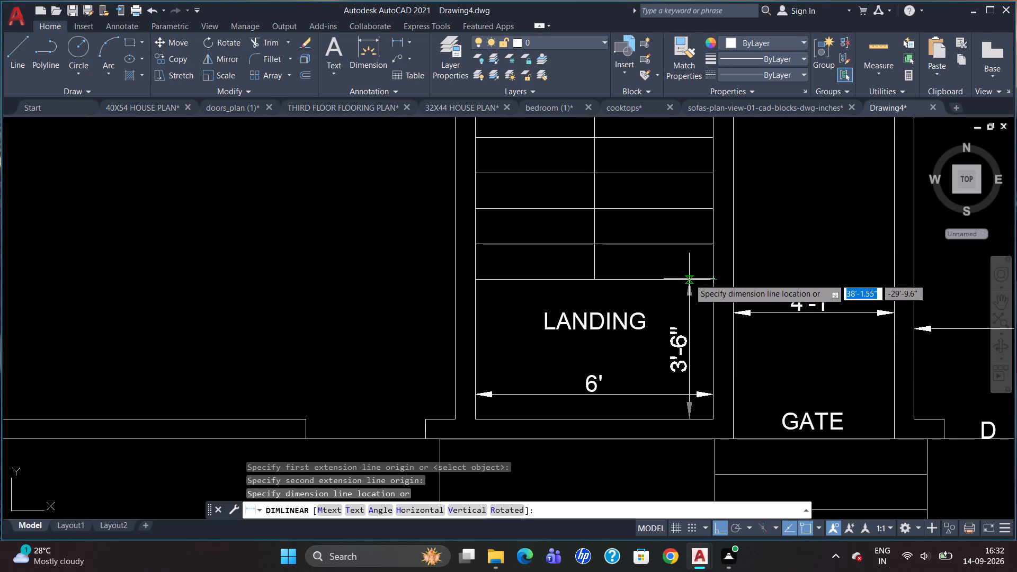
left_click(689, 279)
Add a vertical linear dimension for the stair flight, from the landing edge to the top of the stairs, just inside the right side.
scroll(674, 401, "down", 1)
scroll(711, 316, "down", 1)
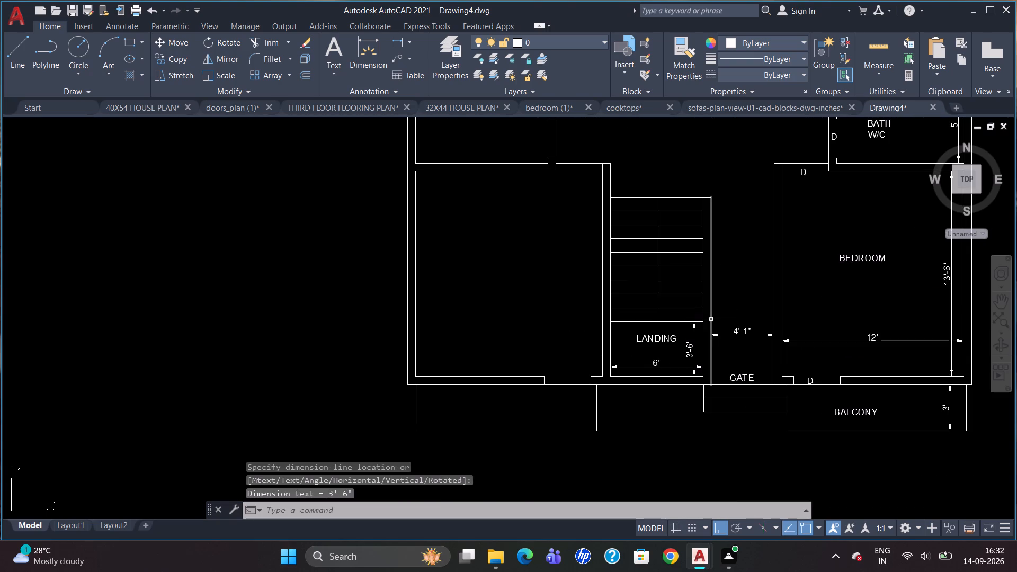
scroll(717, 293, "up", 1)
key("space")
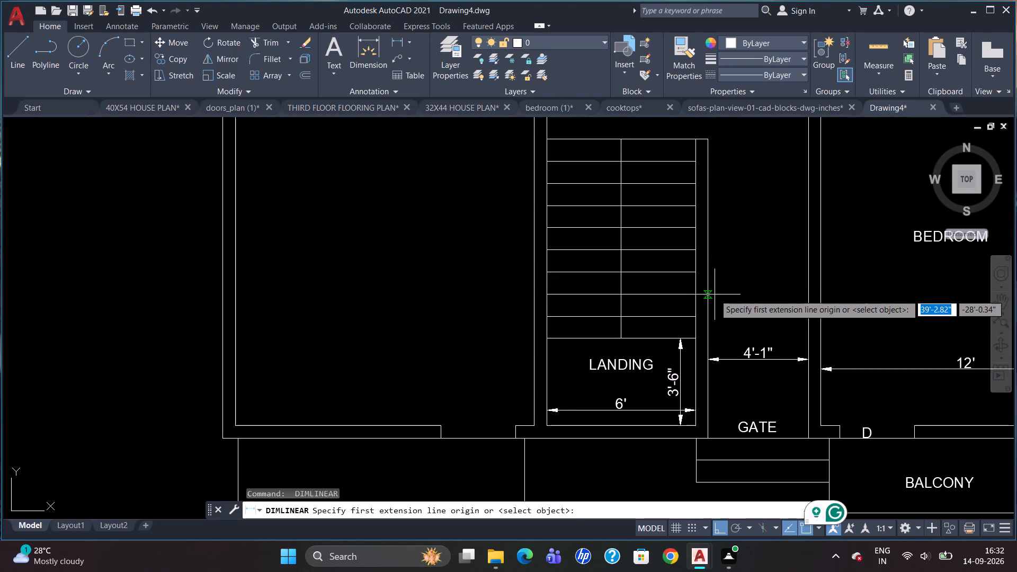
left_click(695, 339)
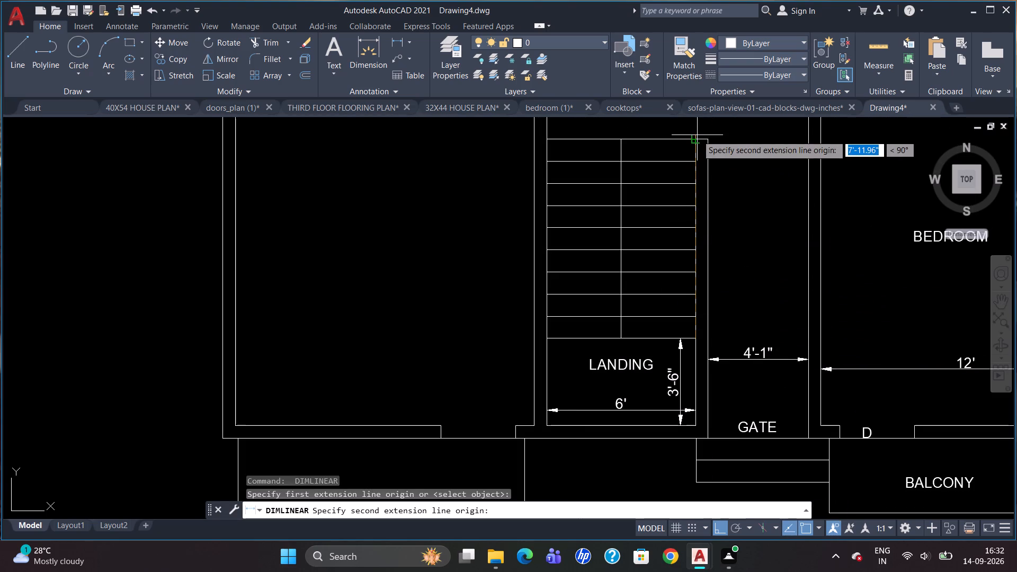
left_click(697, 135)
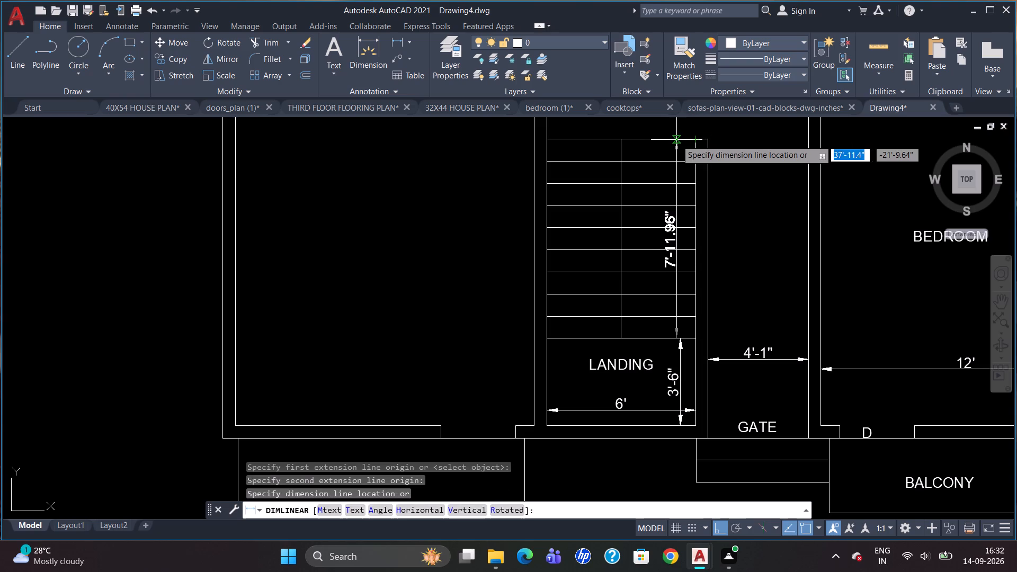
left_click(681, 136)
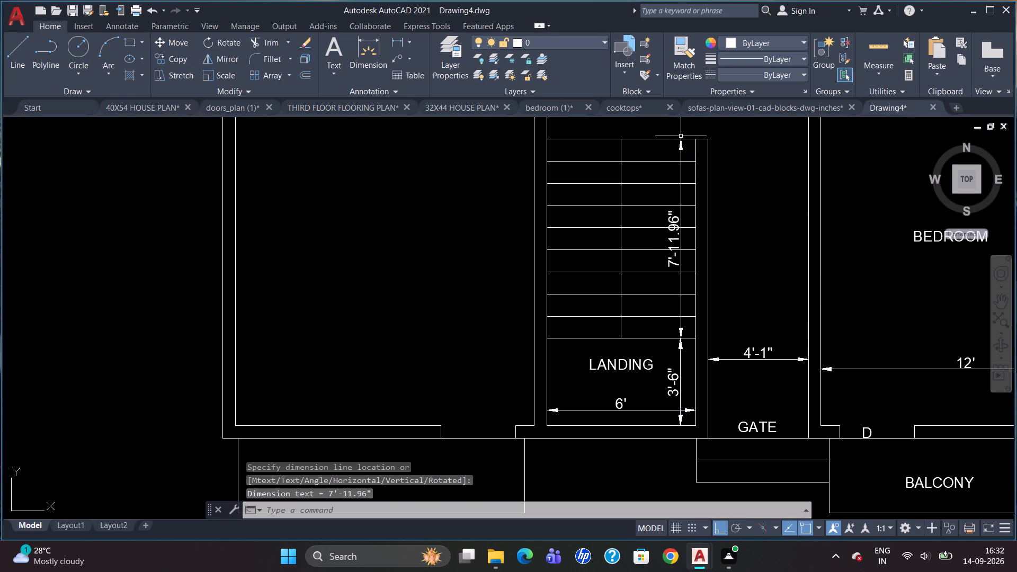
Override the stair flight dimension's text with 7'-6".
double_click(672, 239)
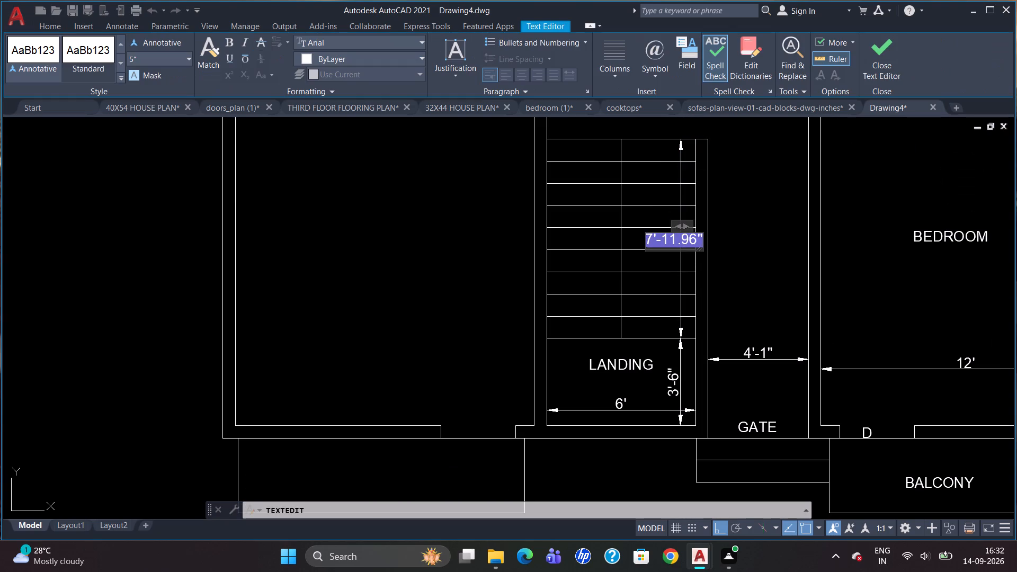
key("Delete")
type("7'-6\"")
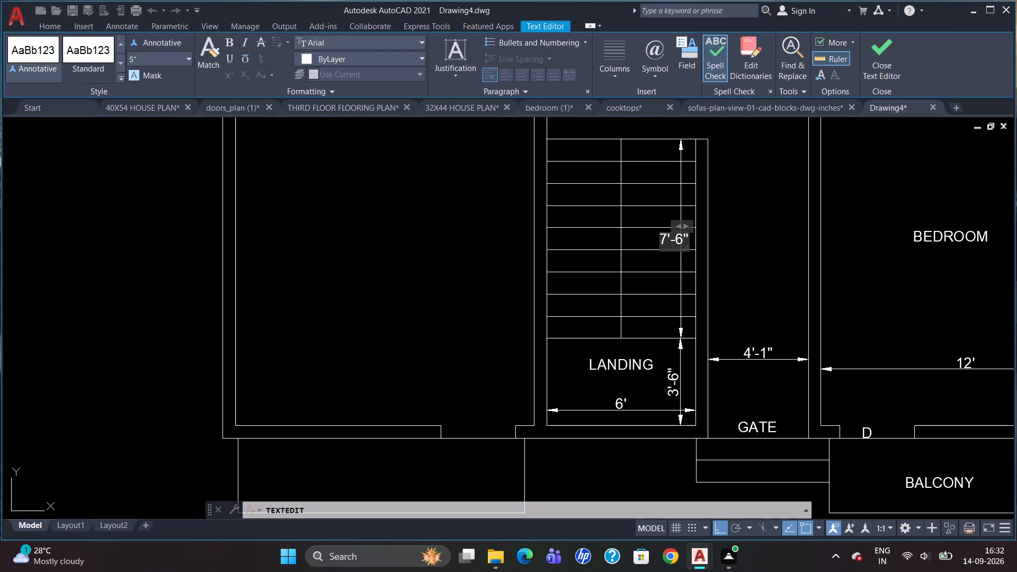
left_click(738, 356)
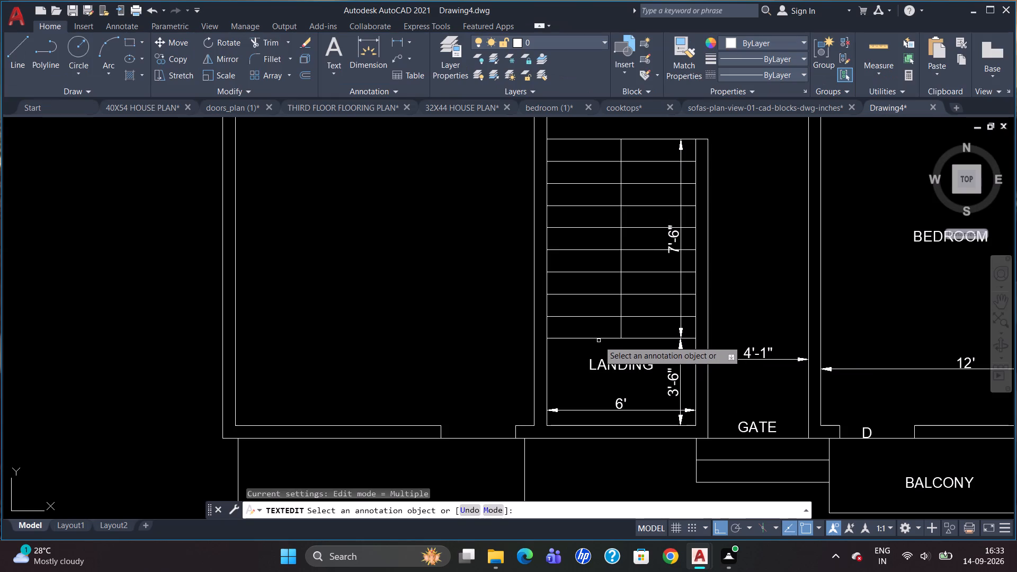
key("Escape")
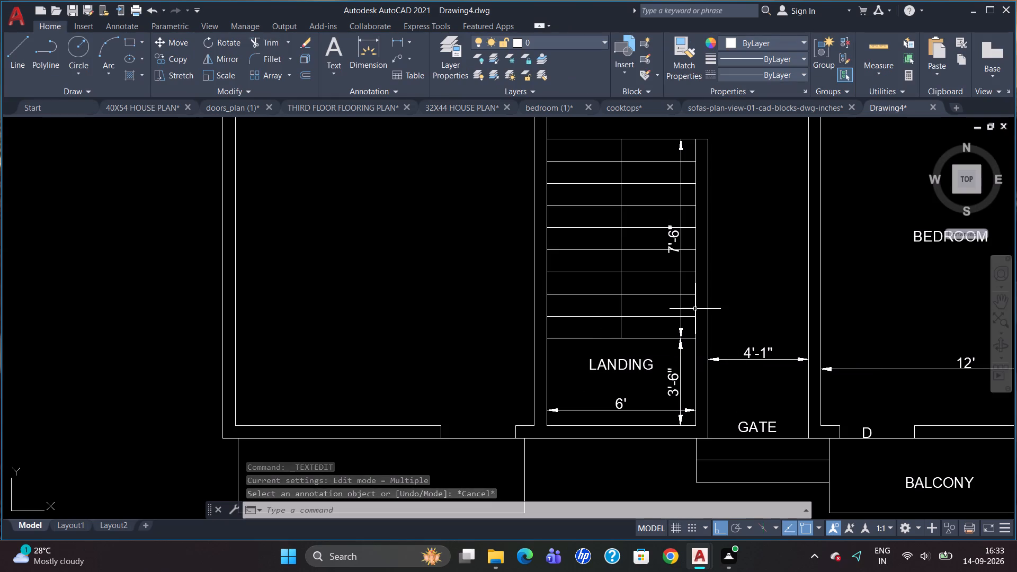
Label the bottom door opening of the lower-left room with a D in 5" text.
scroll(793, 274, "down", 2)
scroll(610, 315, "up", 2)
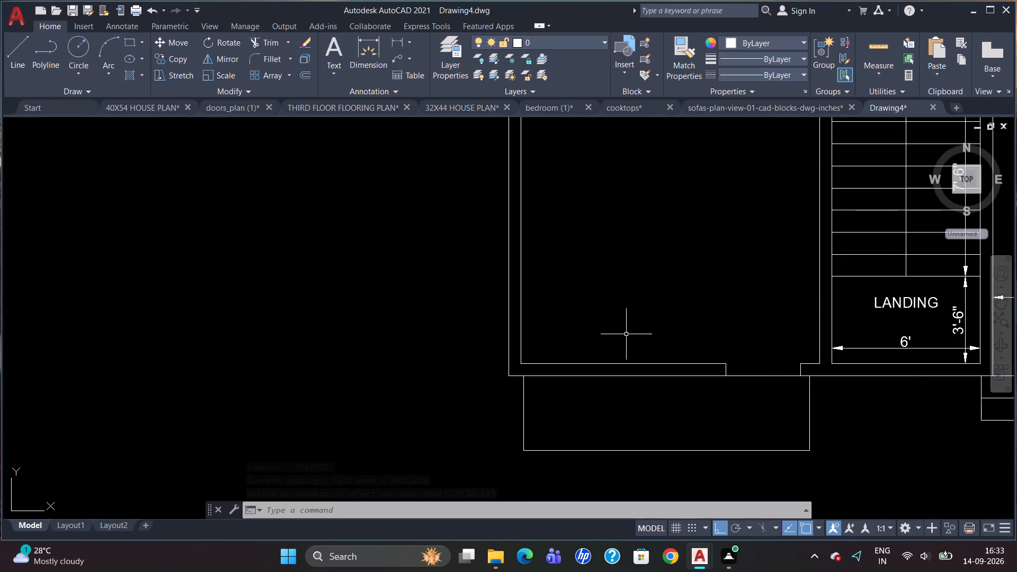
key("t")
key("Return")
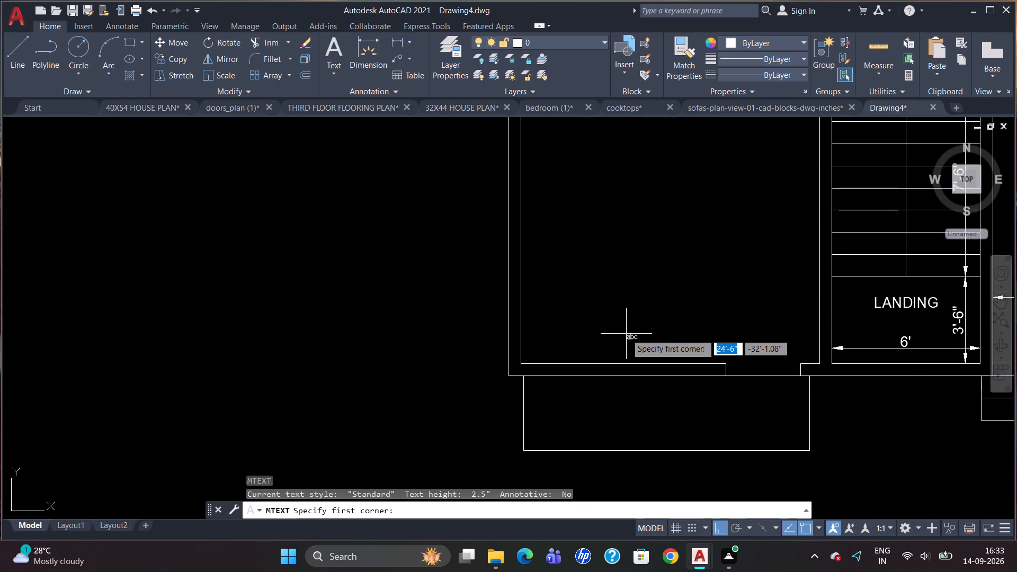
scroll(753, 378, "up", 1)
left_click_drag(739, 363, 751, 373)
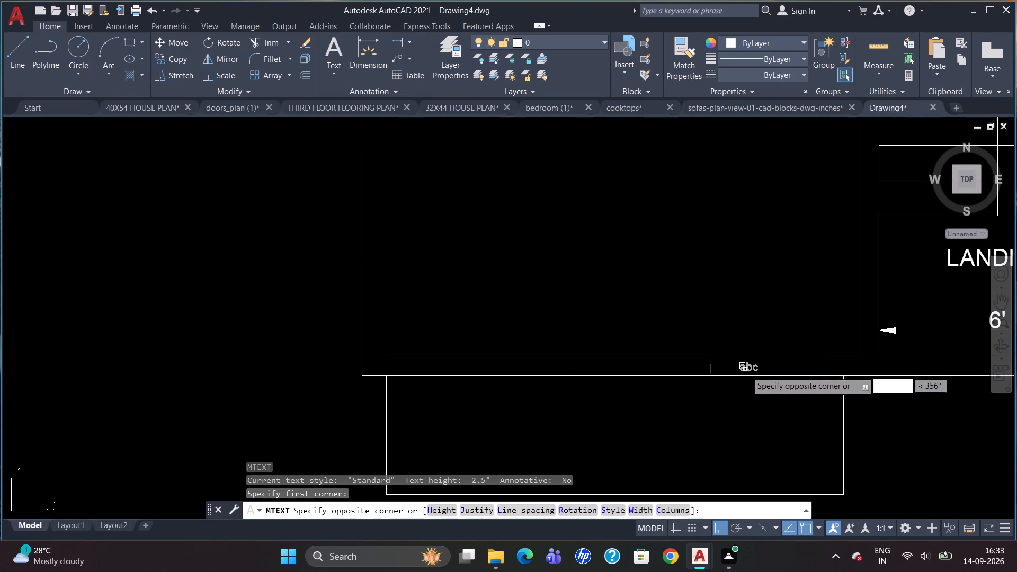
left_click(804, 348)
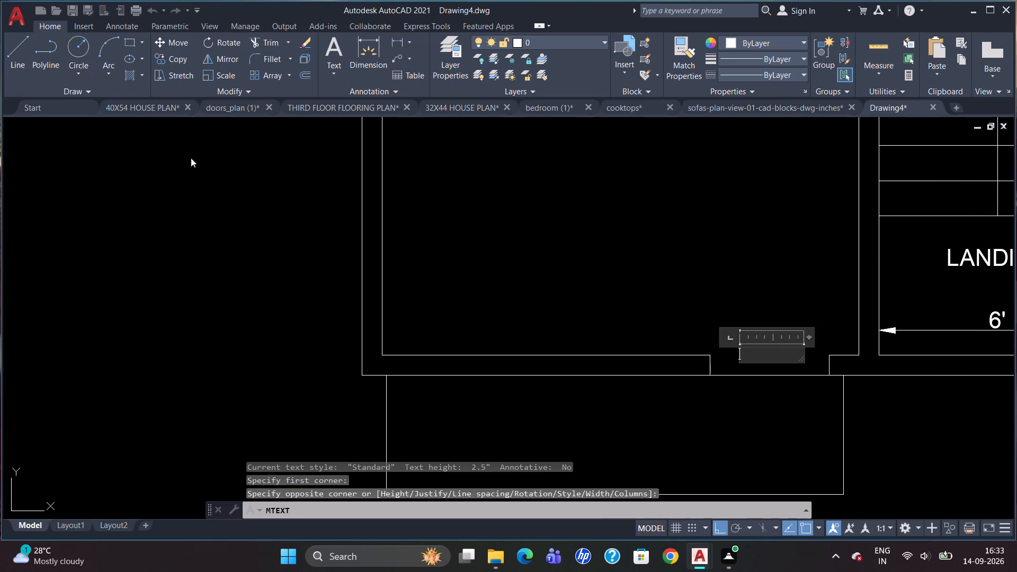
left_click(154, 49)
left_click(156, 58)
left_click(162, 44)
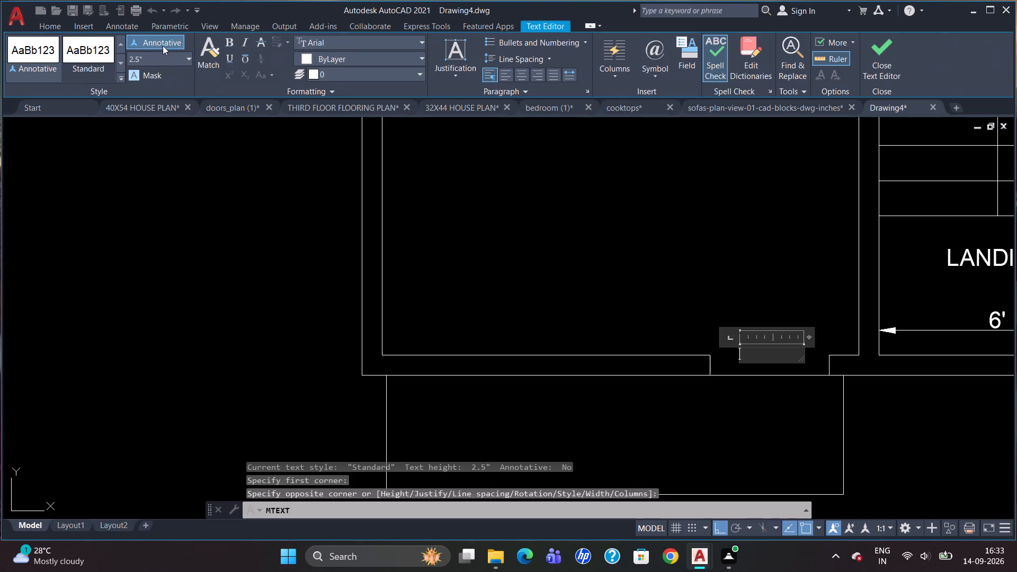
left_click(164, 39)
left_click(159, 64)
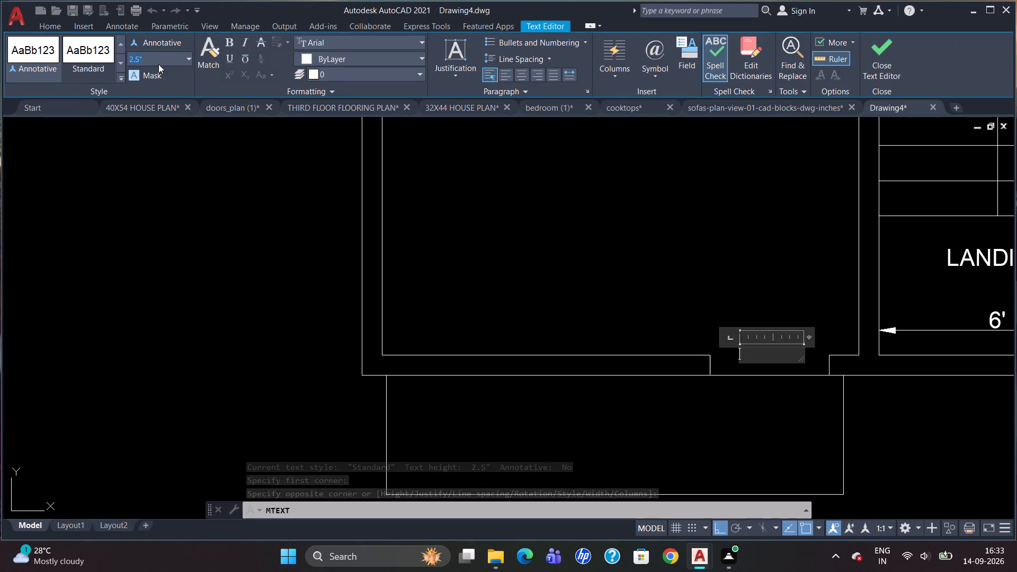
key("BackSpace")
key("5")
key("Return")
key("d")
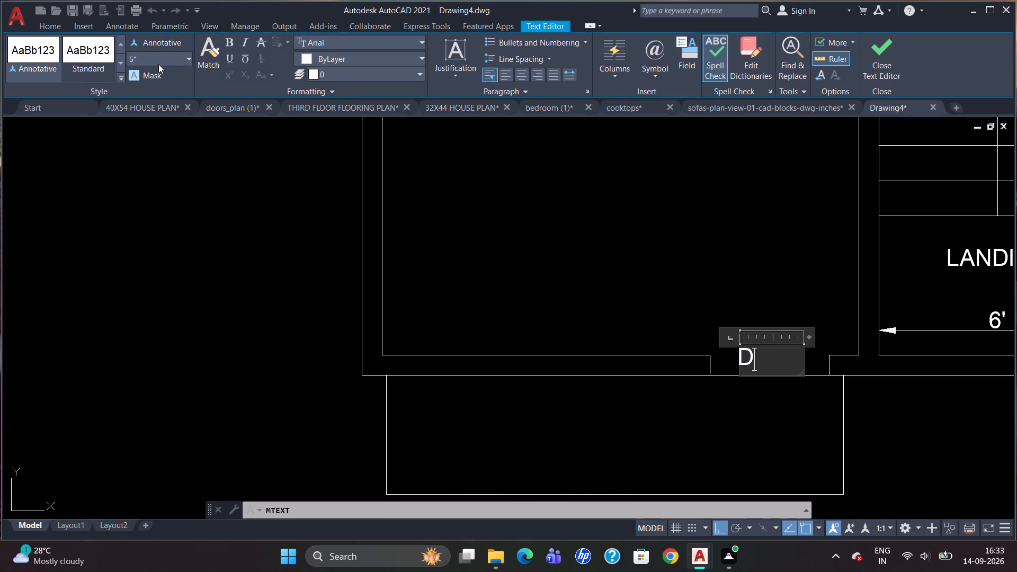
left_click(777, 432)
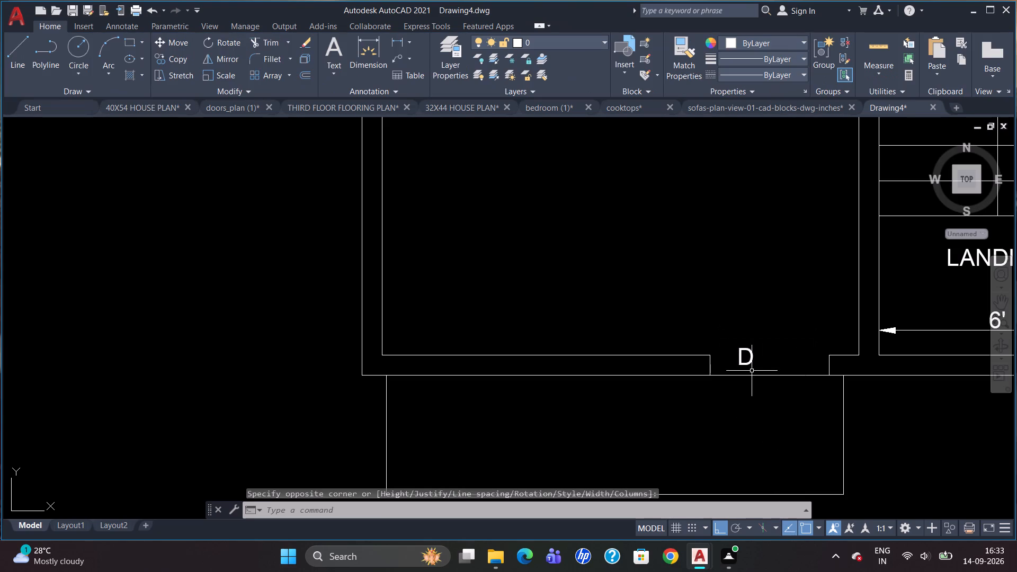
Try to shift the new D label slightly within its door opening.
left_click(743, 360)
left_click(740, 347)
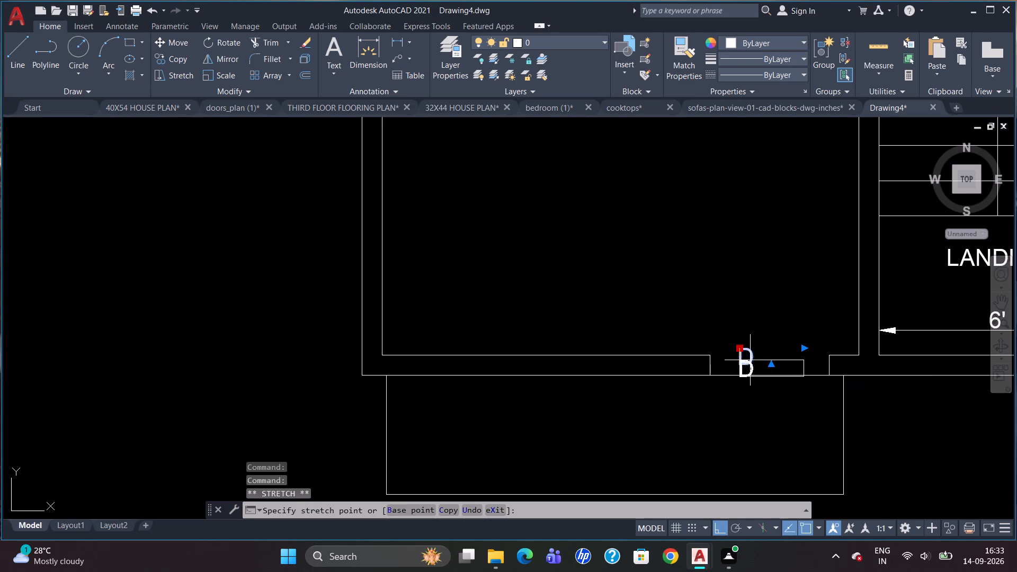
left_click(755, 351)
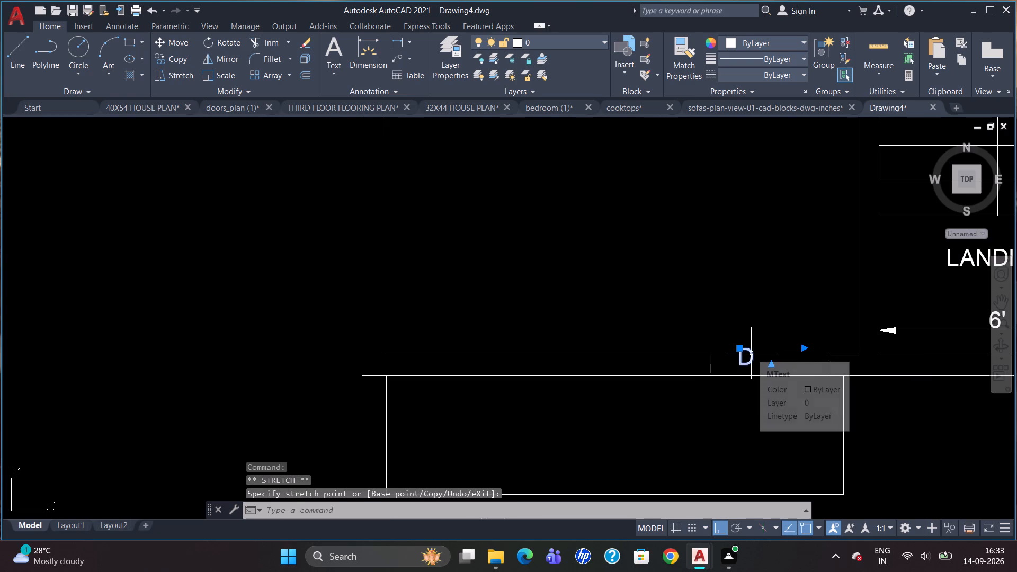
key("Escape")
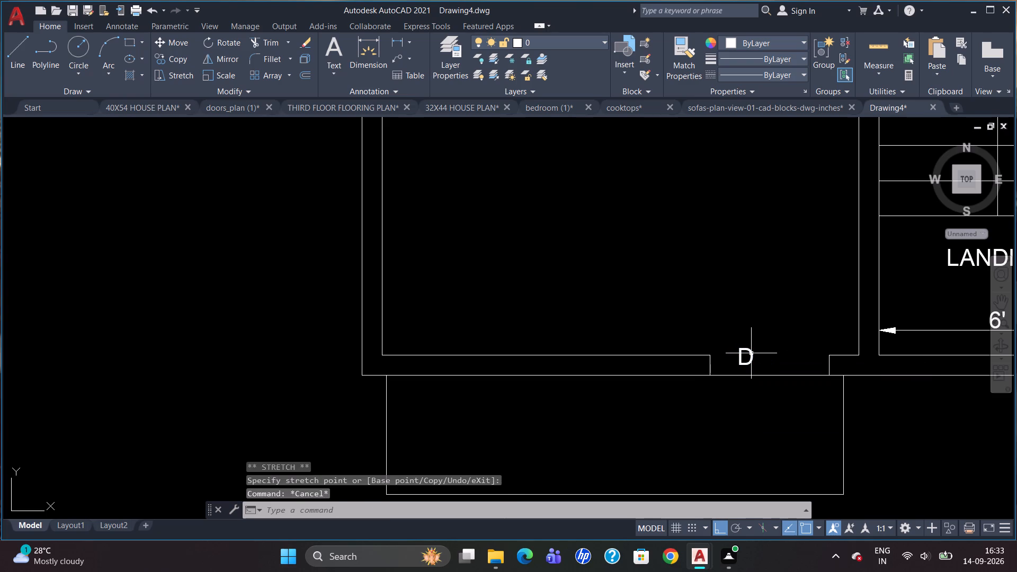
Add a BALCONY label in 5" text inside the balcony below the lower-left room.
key("t")
key("Return")
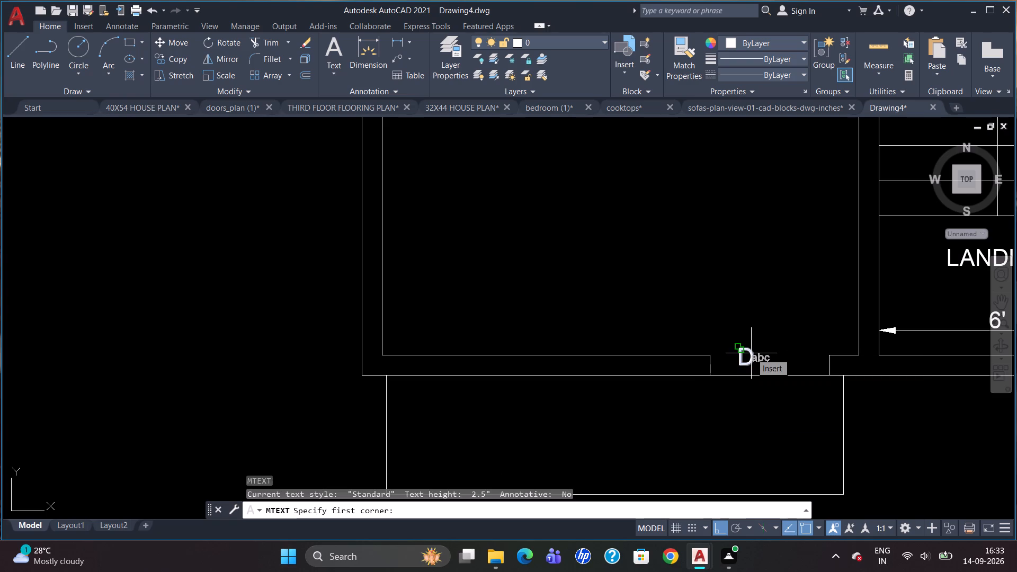
scroll(770, 379, "down", 1)
left_click_drag(603, 401, 611, 419)
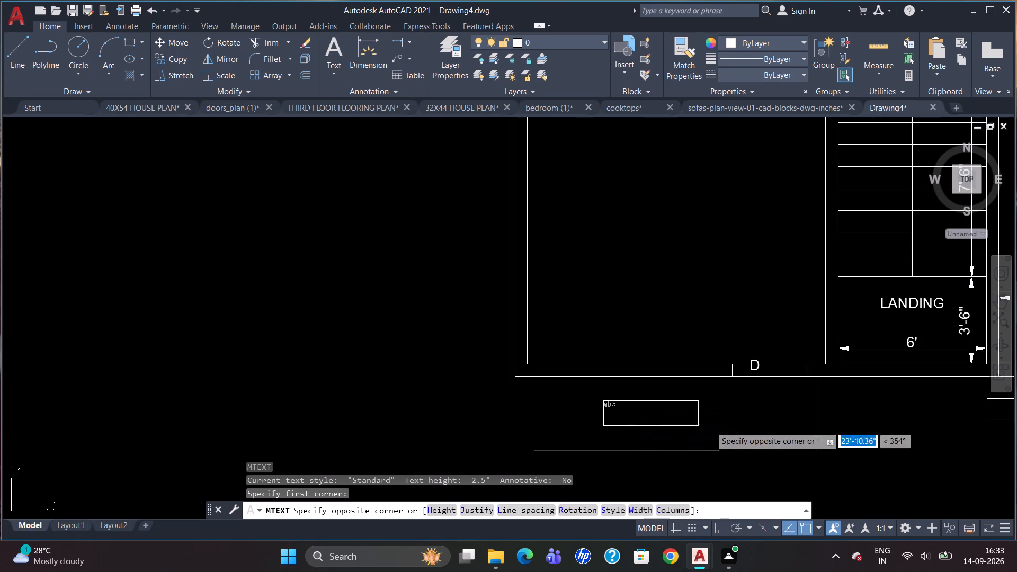
left_click(748, 430)
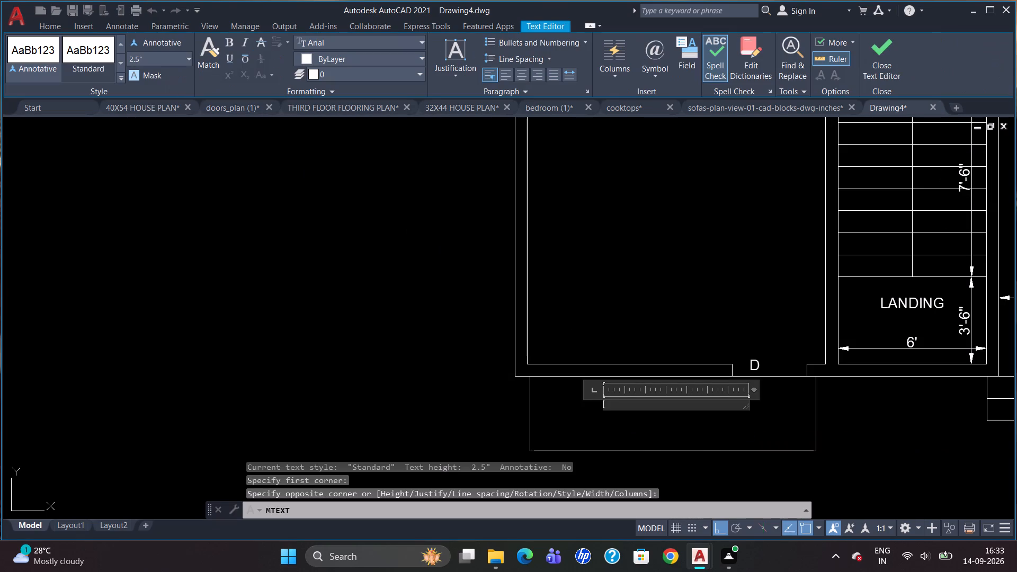
left_click(145, 61)
key("BackSpace")
key("5")
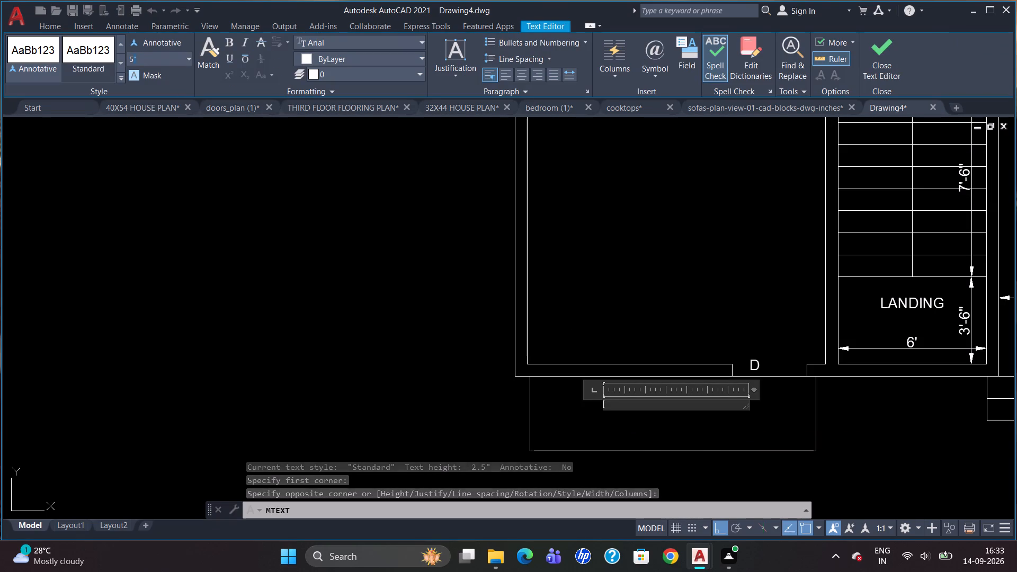
key("Return")
type("BALCONY")
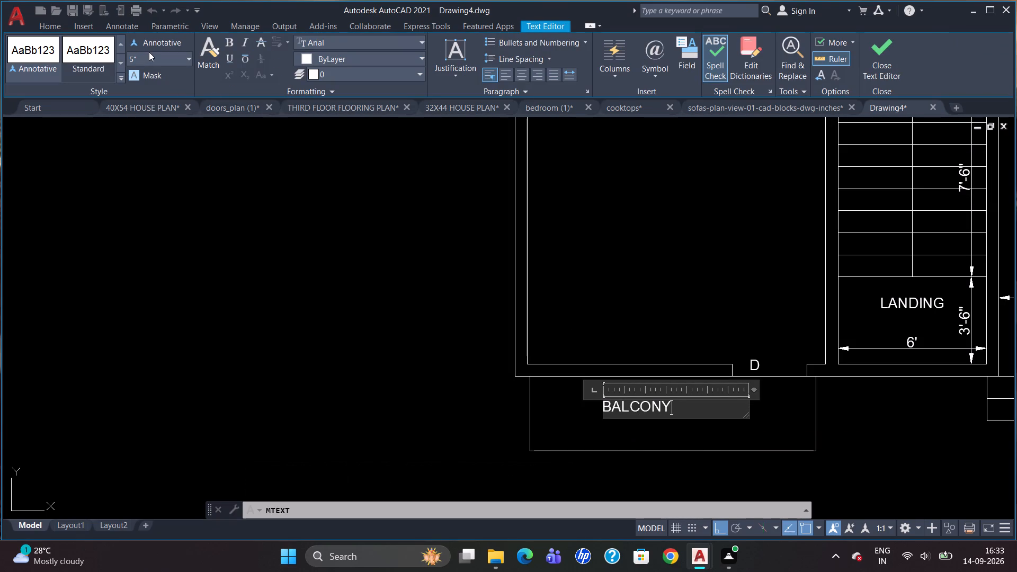
left_click(585, 388)
left_click(684, 432)
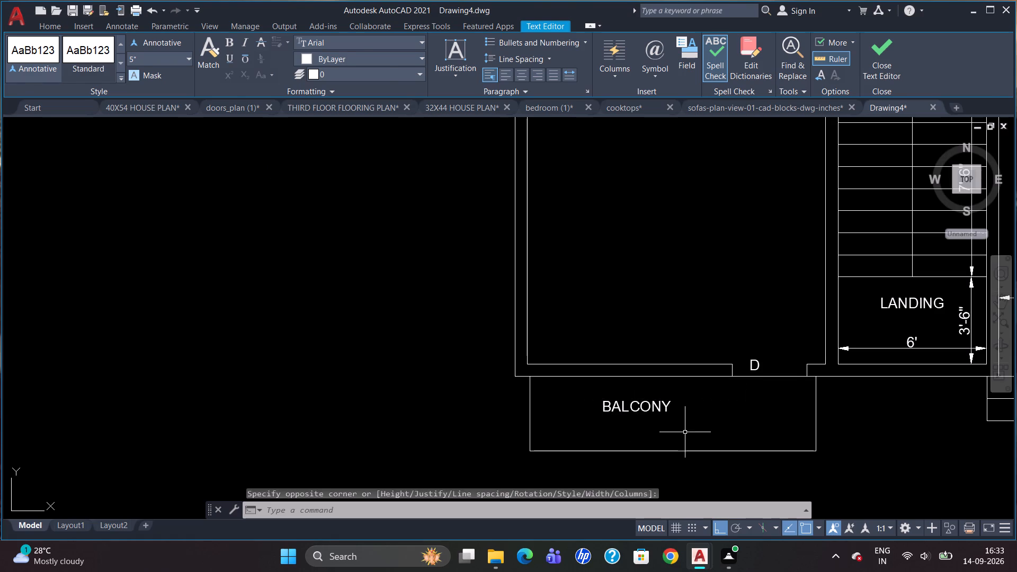
Move the new BALCONY label to the right, closer to the middle of the left balcony.
left_click(640, 406)
left_click(605, 401)
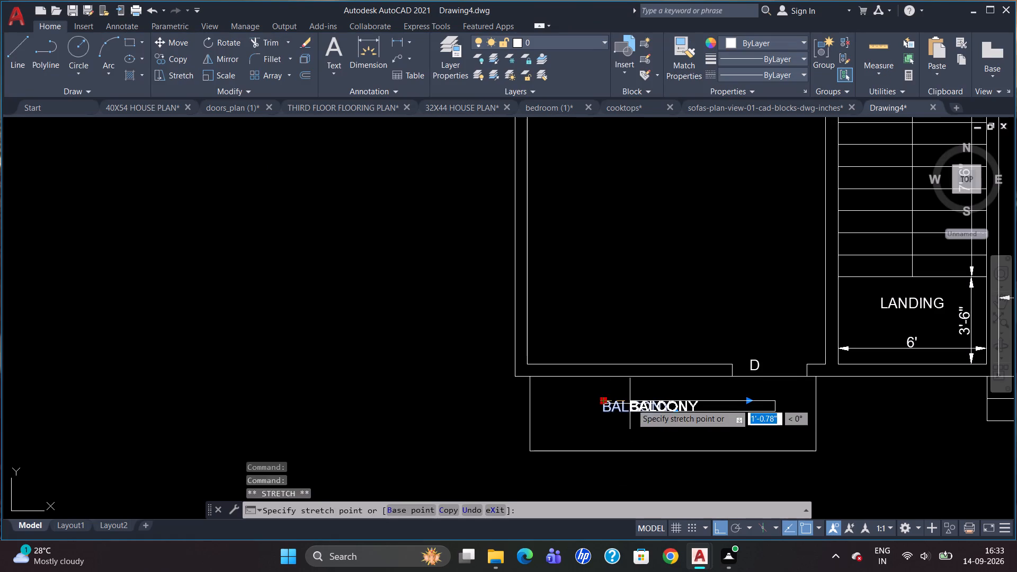
left_click(659, 401)
left_click_drag(603, 403, 603, 403)
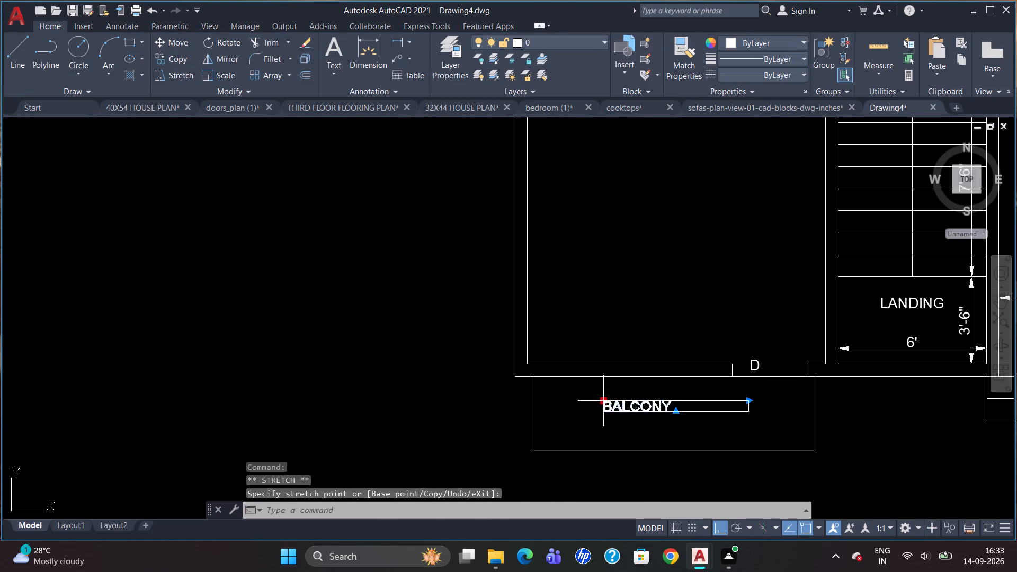
left_click_drag(603, 403, 638, 406)
left_click(638, 406)
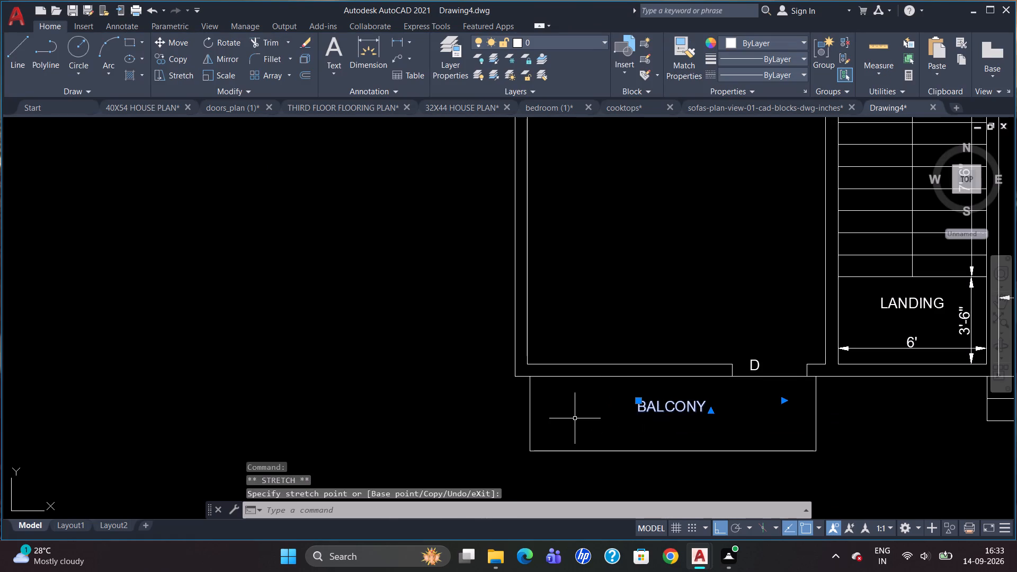
key("Escape")
Add a vertical linear dimension for the left balcony's depth, placed just inside its left edge.
type("DLI")
key("Return")
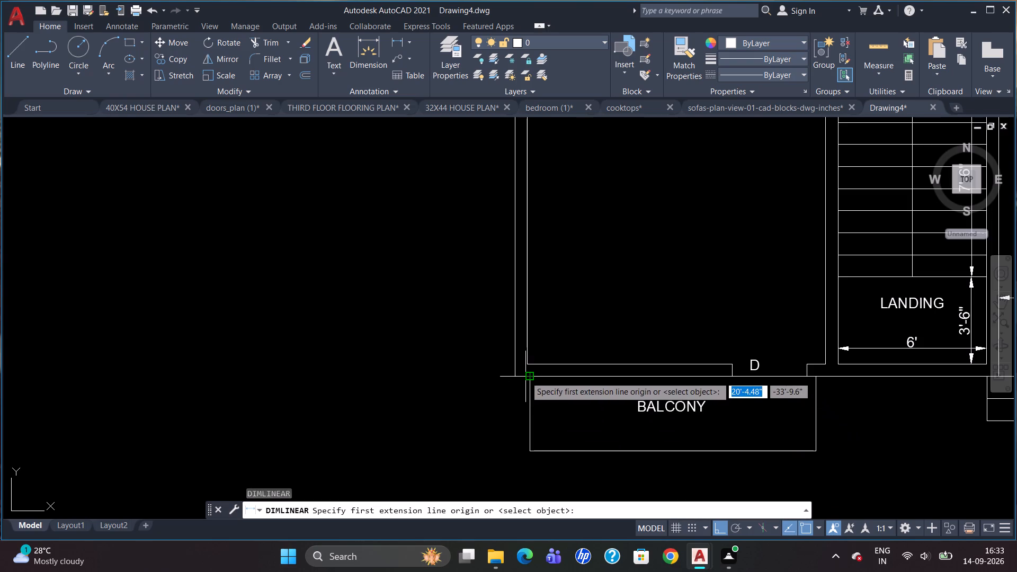
left_click(525, 377)
left_click(529, 448)
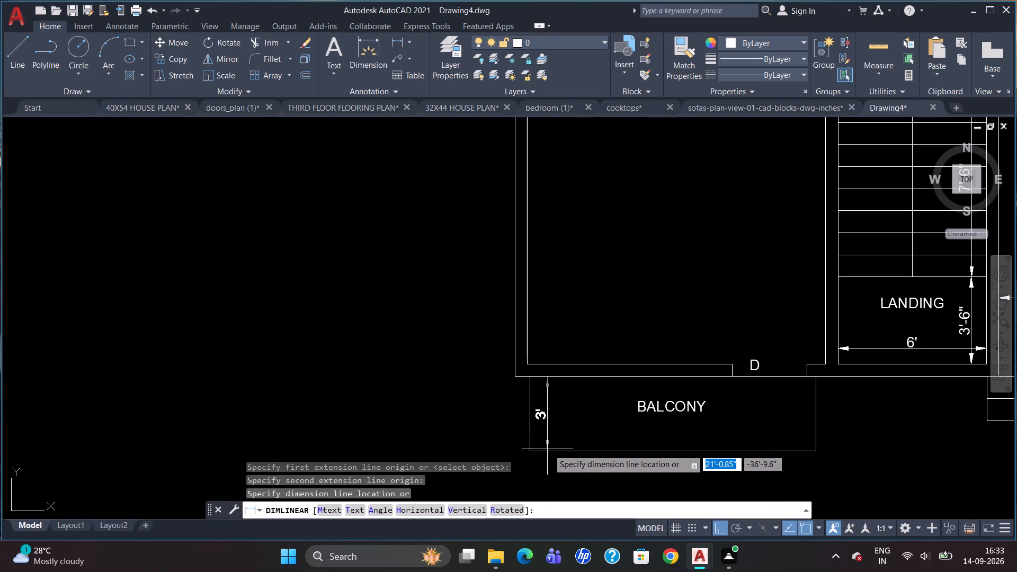
left_click(558, 448)
Add a BEDROOM label in 5" text inside the lower-left room above the left balcony.
scroll(529, 404, "down", 2)
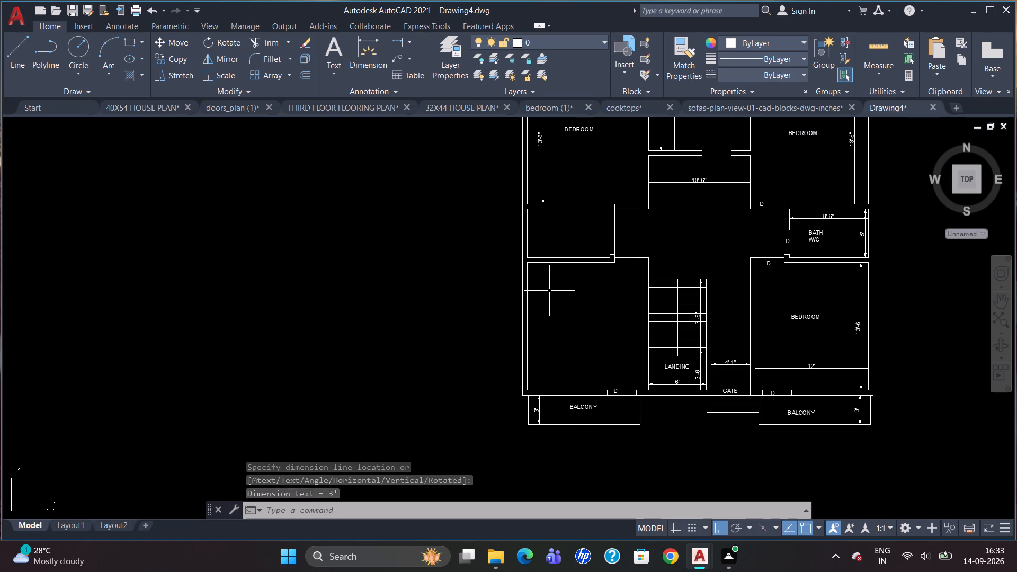
key("t")
key("Return")
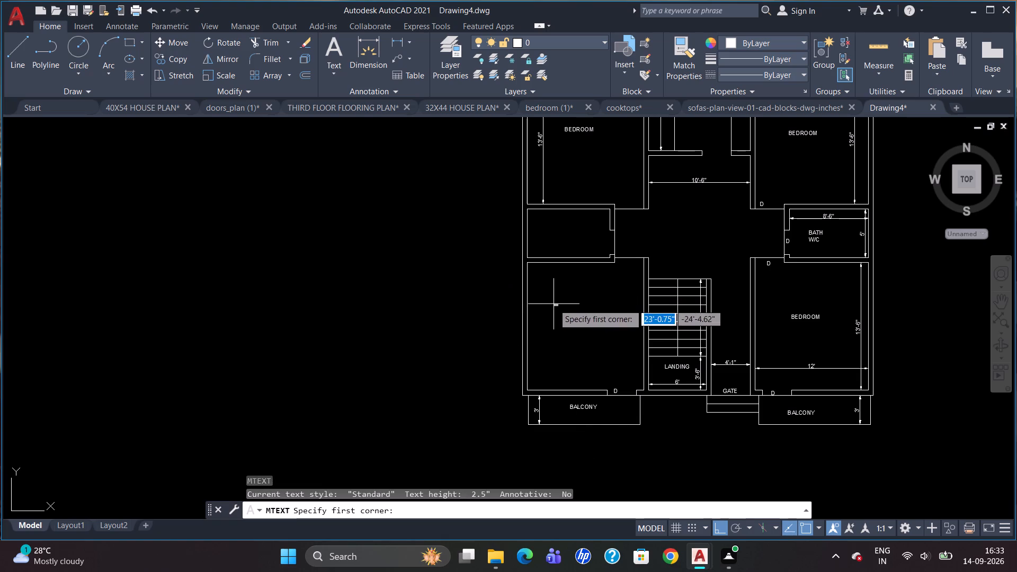
left_click(549, 306)
left_click(626, 341)
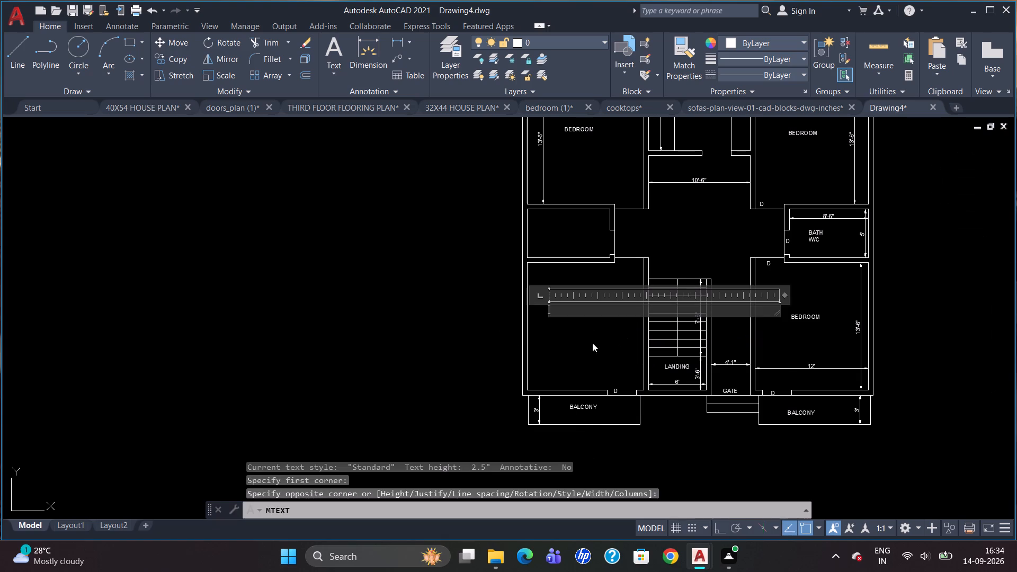
left_click(169, 56)
key("BackSpace")
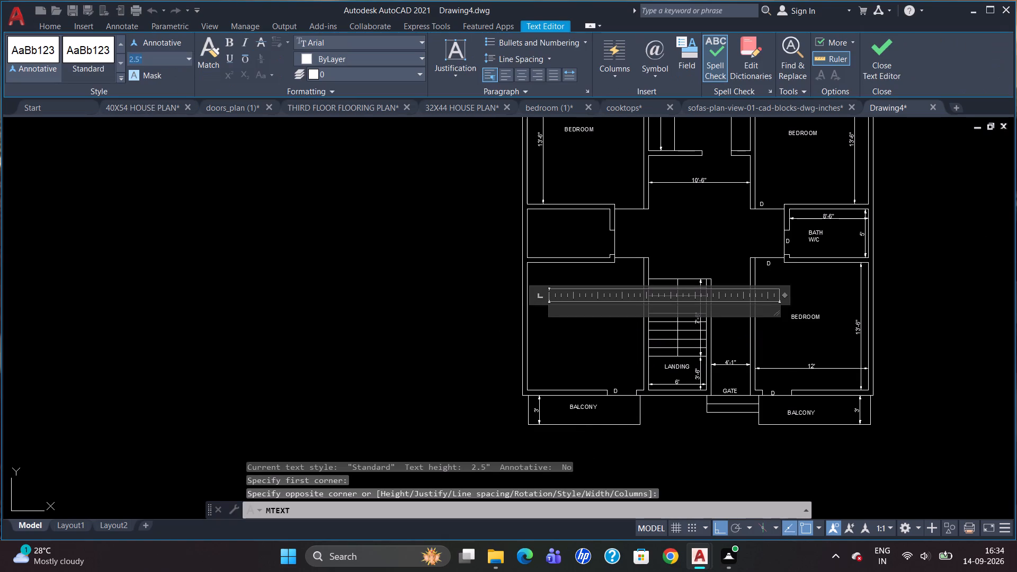
key("5")
key("Return")
type("BEDROOM")
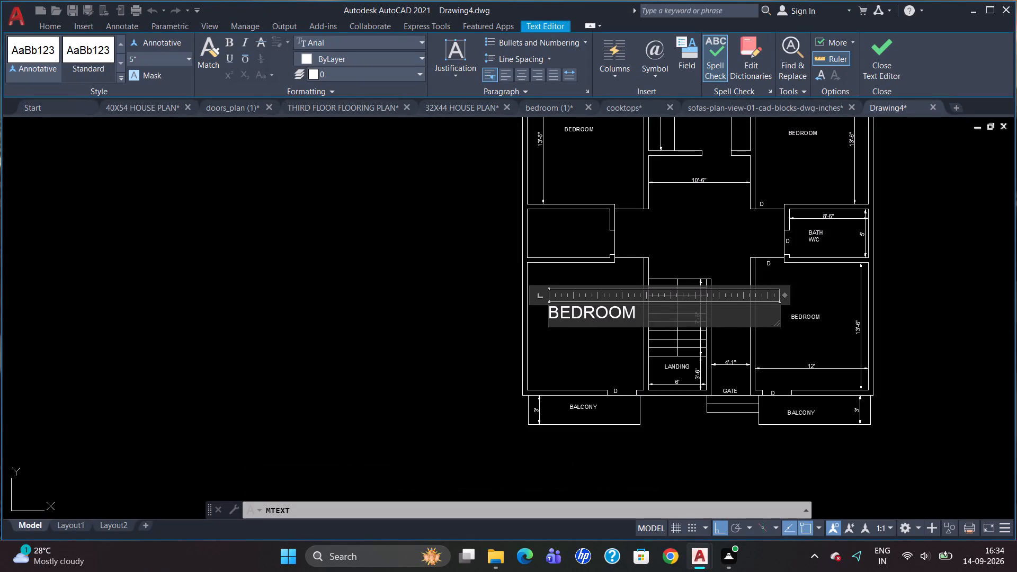
left_click(566, 321)
left_click(569, 337)
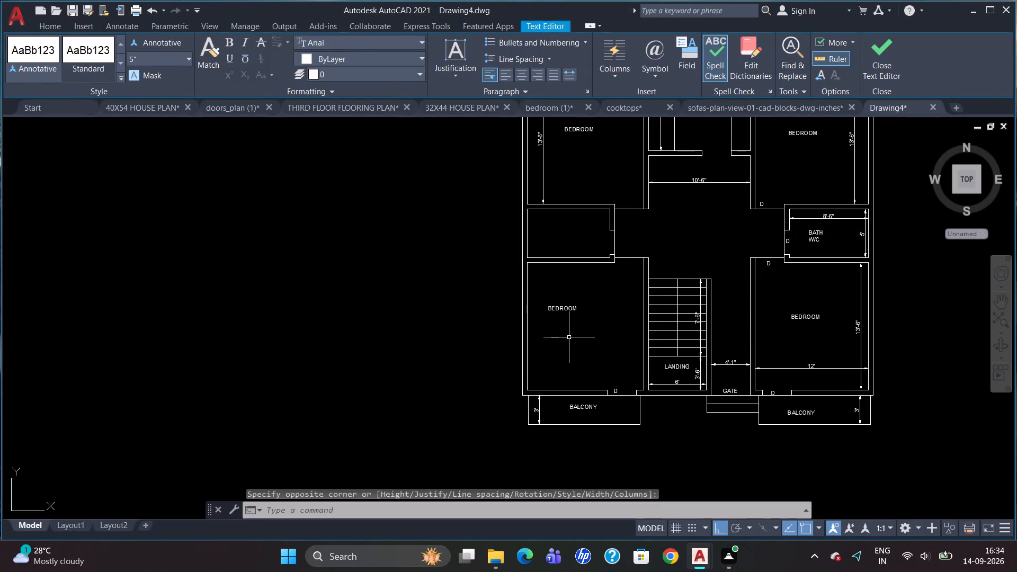
Move the new BEDROOM label right and down, closer to the middle of the lower-left room.
left_click(558, 310)
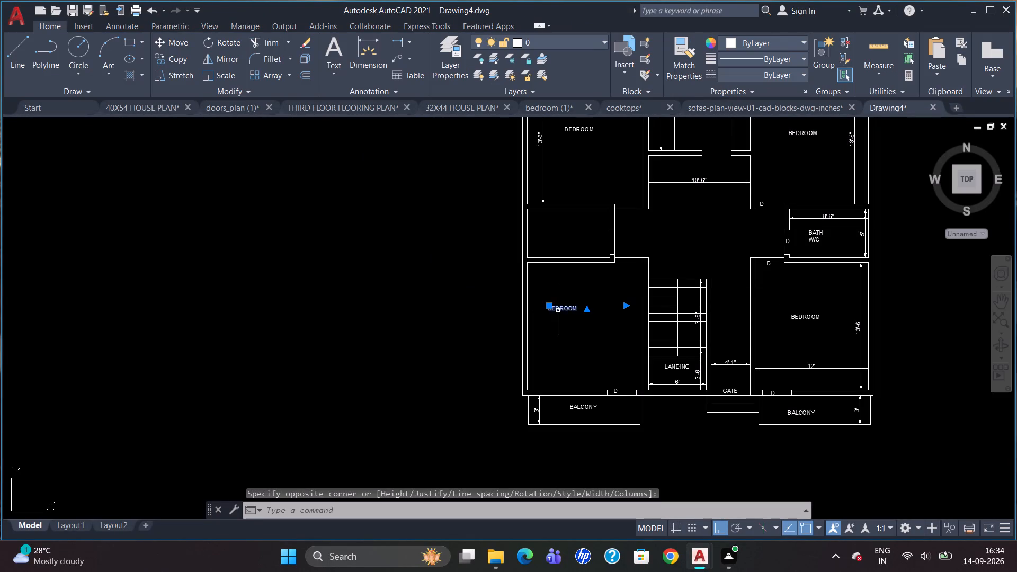
left_click_drag(548, 305, 555, 311)
left_click(570, 324)
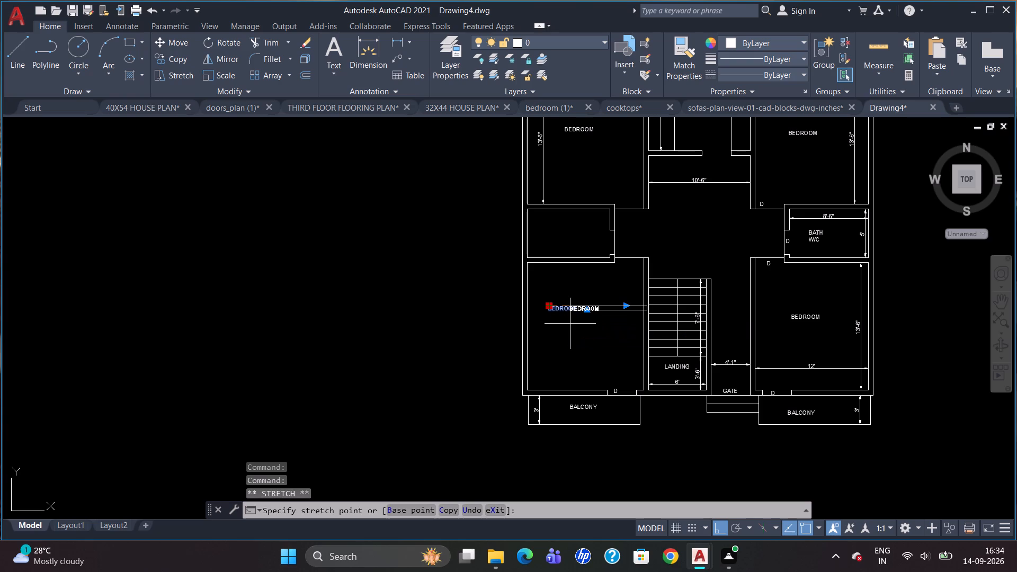
left_click_drag(573, 305, 574, 310)
left_click(574, 315)
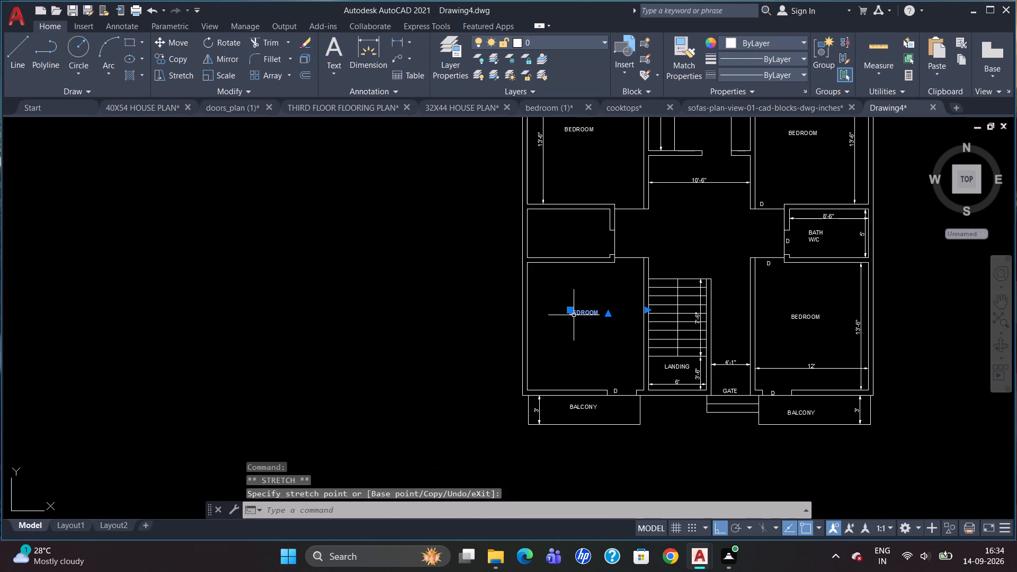
left_click(570, 306)
left_click_drag(570, 308, 573, 325)
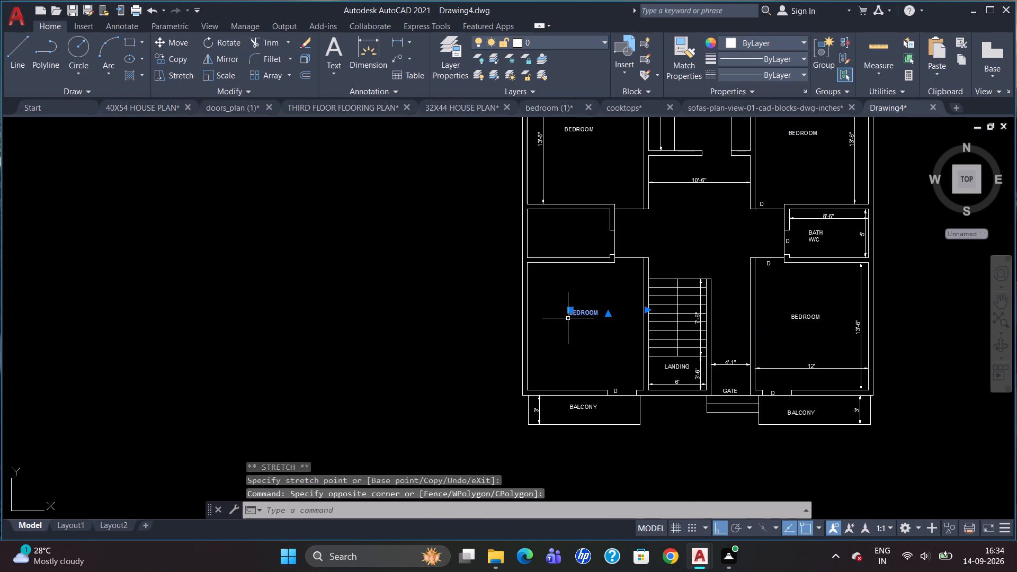
scroll(568, 318, "up", 2)
left_click_drag(575, 300, 577, 329)
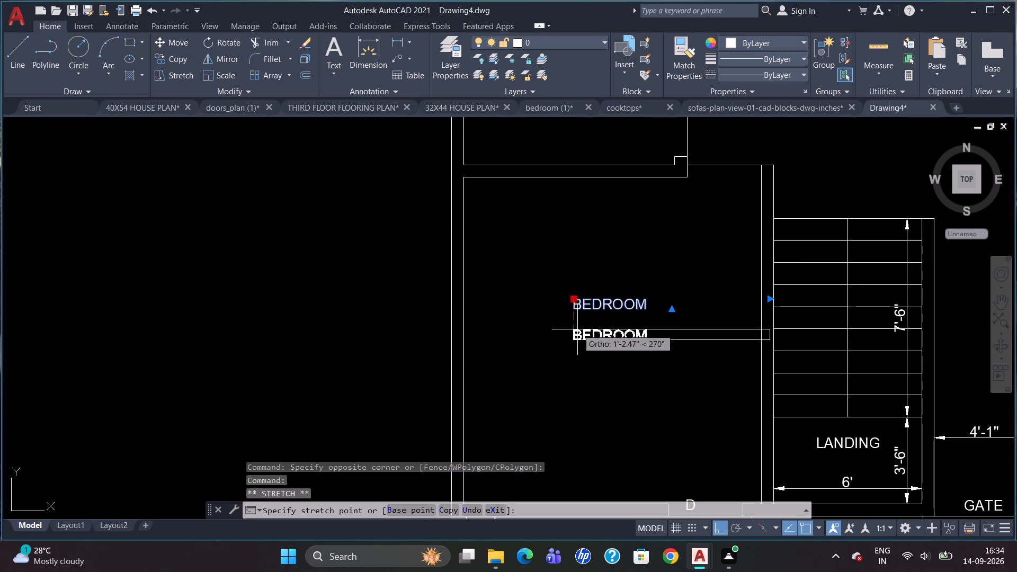
left_click_drag(577, 329, 573, 347)
left_click(570, 351)
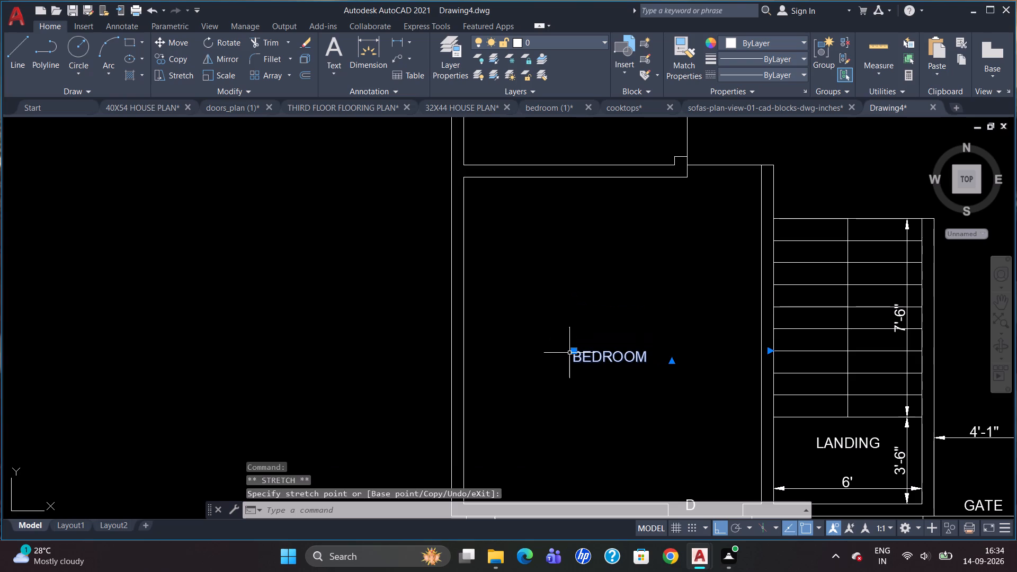
key("Escape")
Add a horizontal linear dimension for the lower-left bedroom's inside width, placed just below its BEDROOM label.
type("DLI")
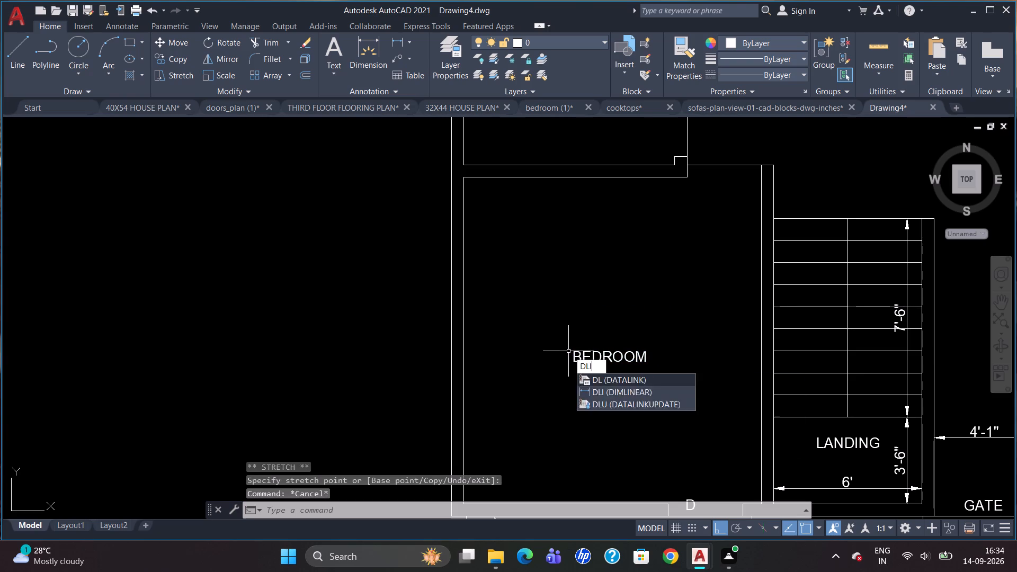
key("Return")
scroll(587, 283, "down", 1)
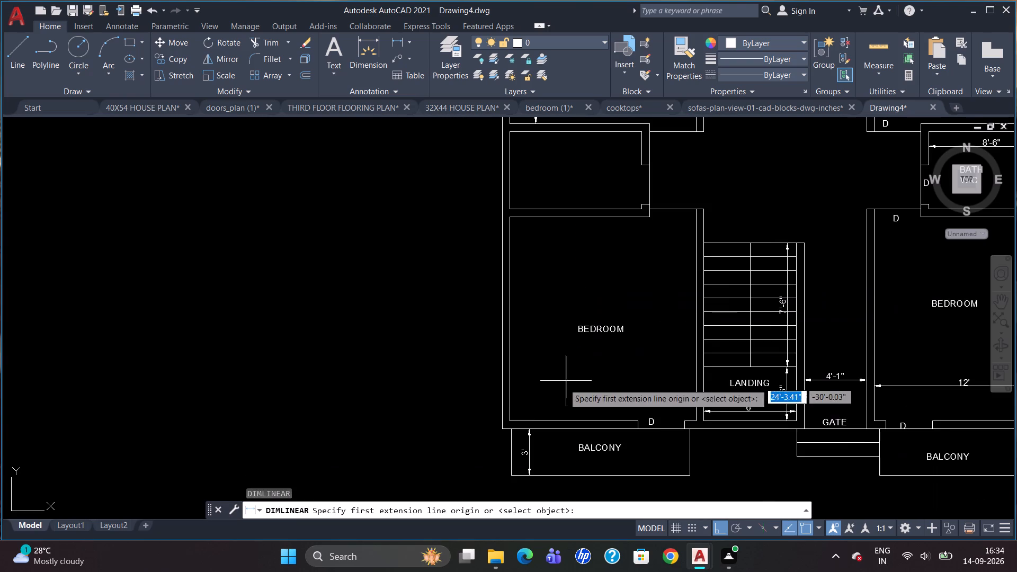
left_click(511, 418)
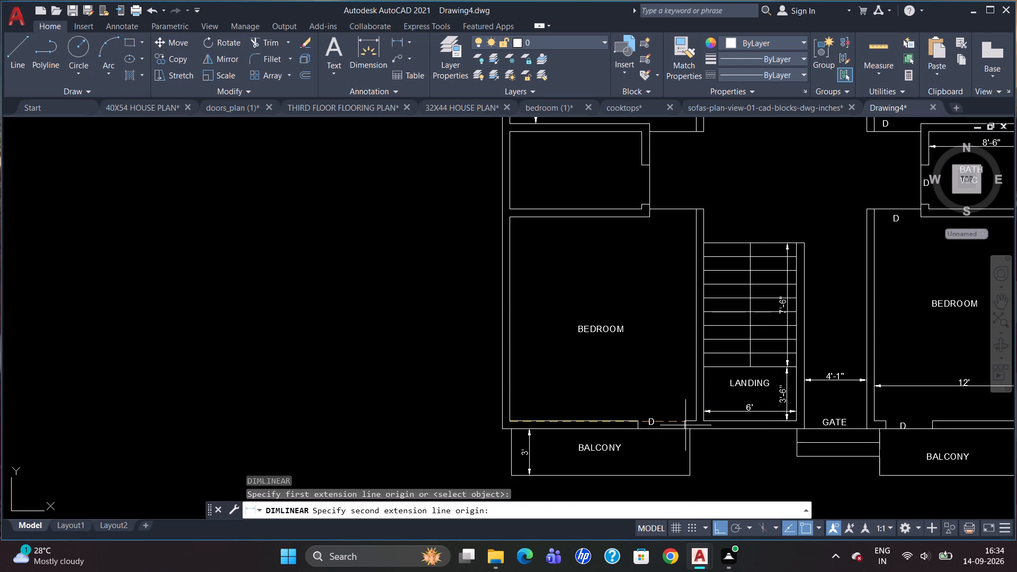
left_click(697, 418)
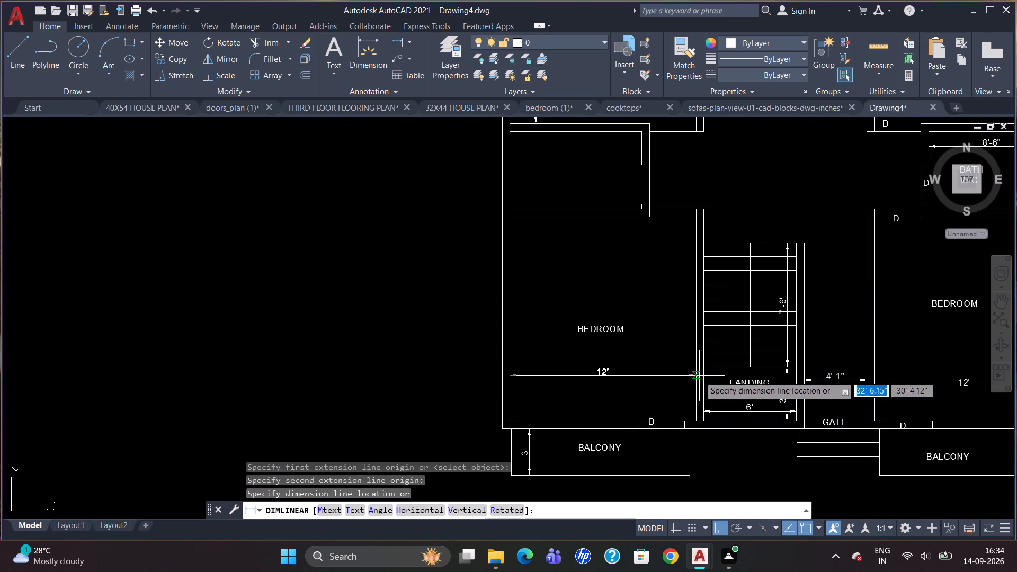
left_click(699, 374)
Add a vertical linear dimension for the lower-left bedroom's inside length, placed just inside its left wall.
key("d")
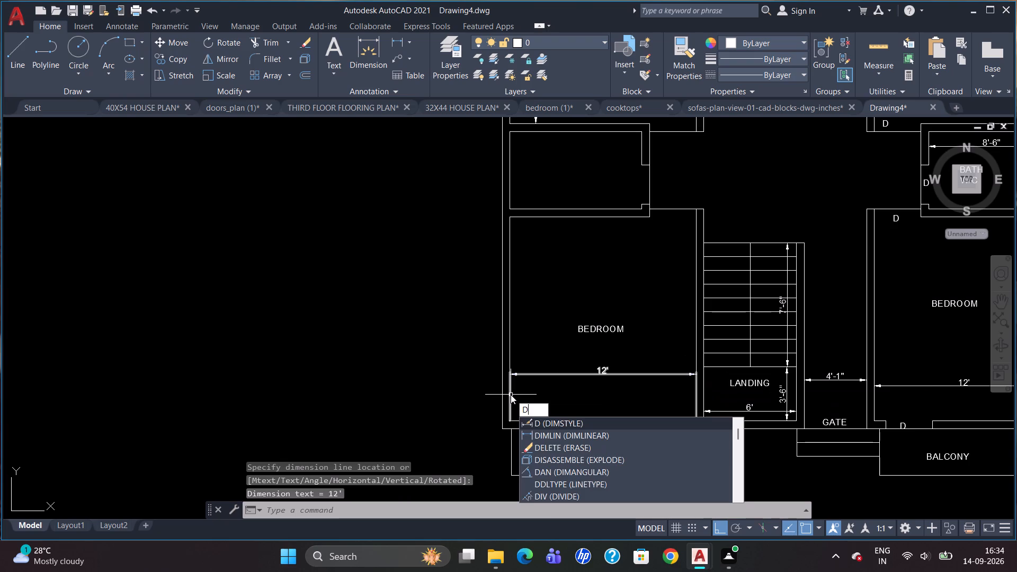
key("BackSpace")
key("space")
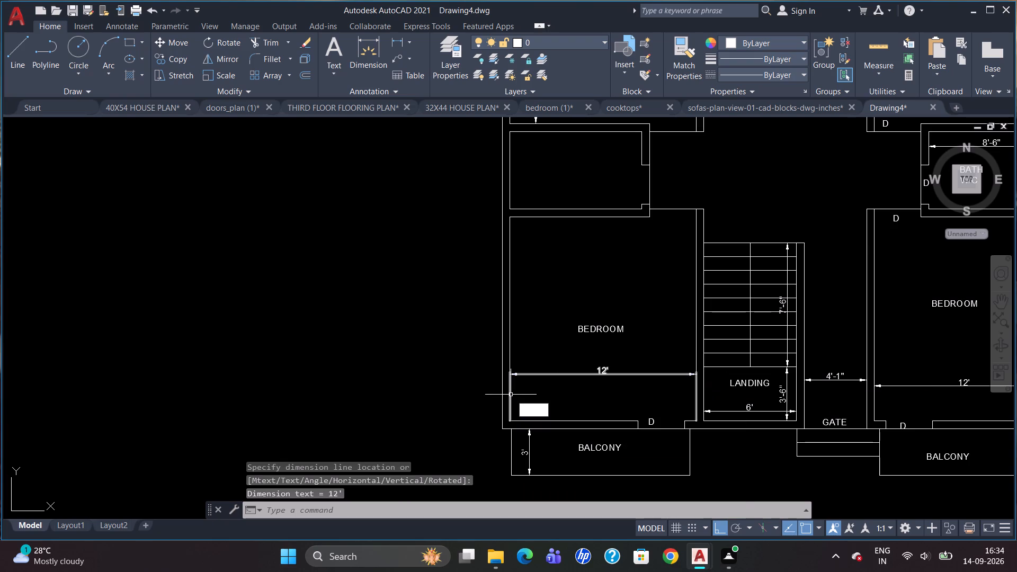
key("space")
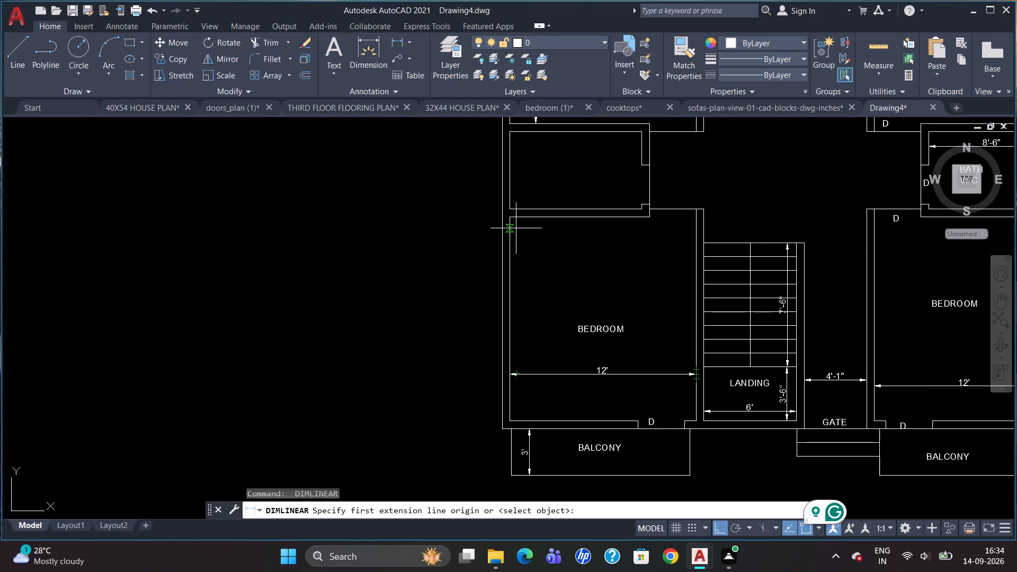
left_click(512, 218)
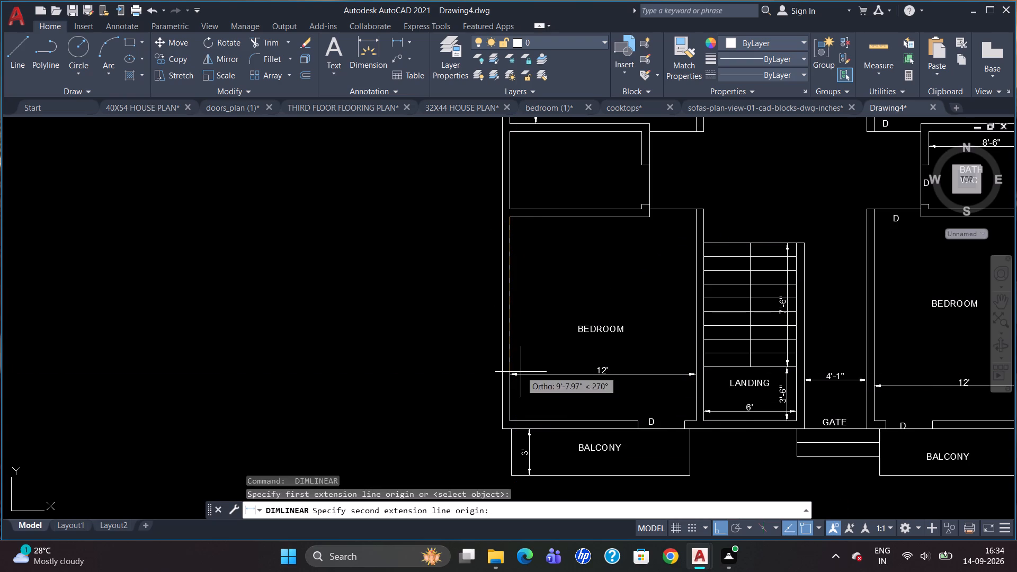
left_click(510, 416)
left_click(534, 409)
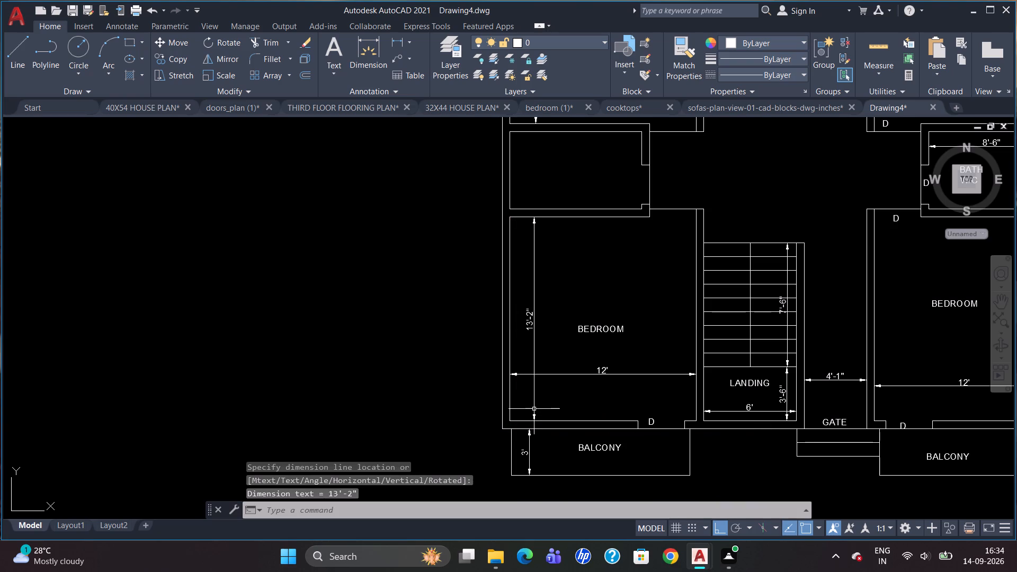
Replace the text of the lower-left bedroom's vertical dimension with 13'6".
double_click(529, 323)
key("Delete")
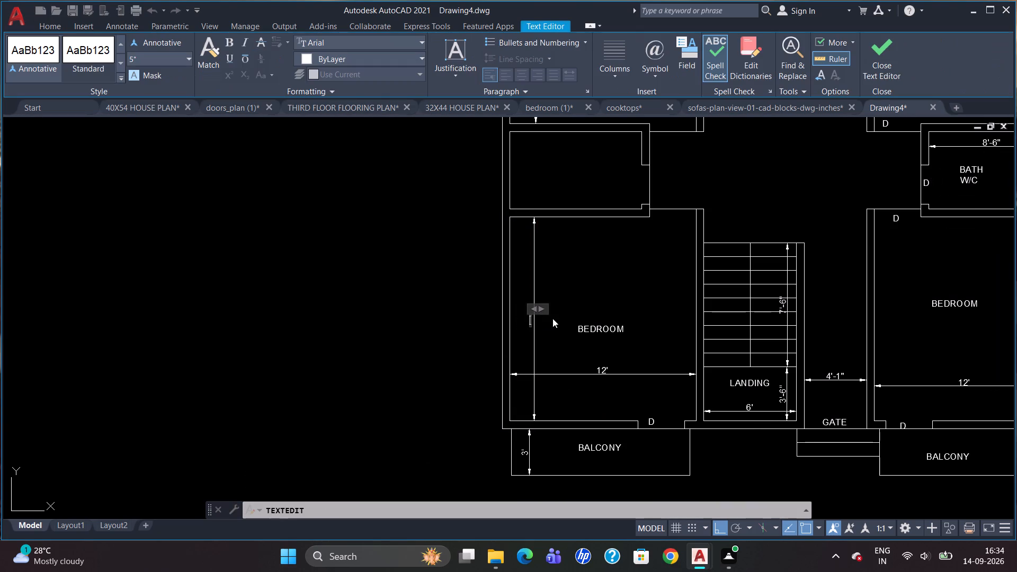
type("13'6\"")
left_click(574, 298)
scroll(581, 396, "down", 1)
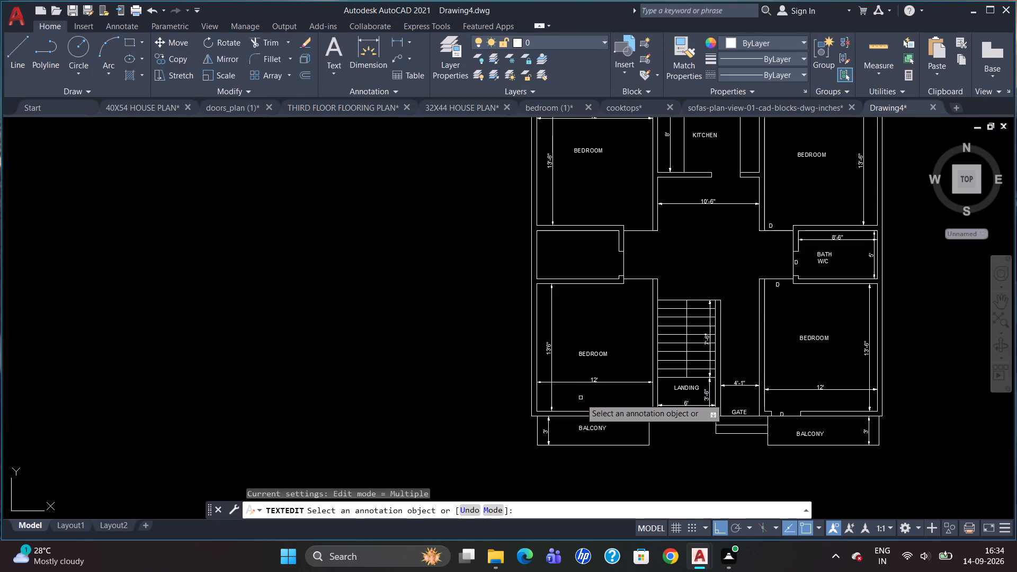
scroll(634, 222, "up", 2)
key("Escape")
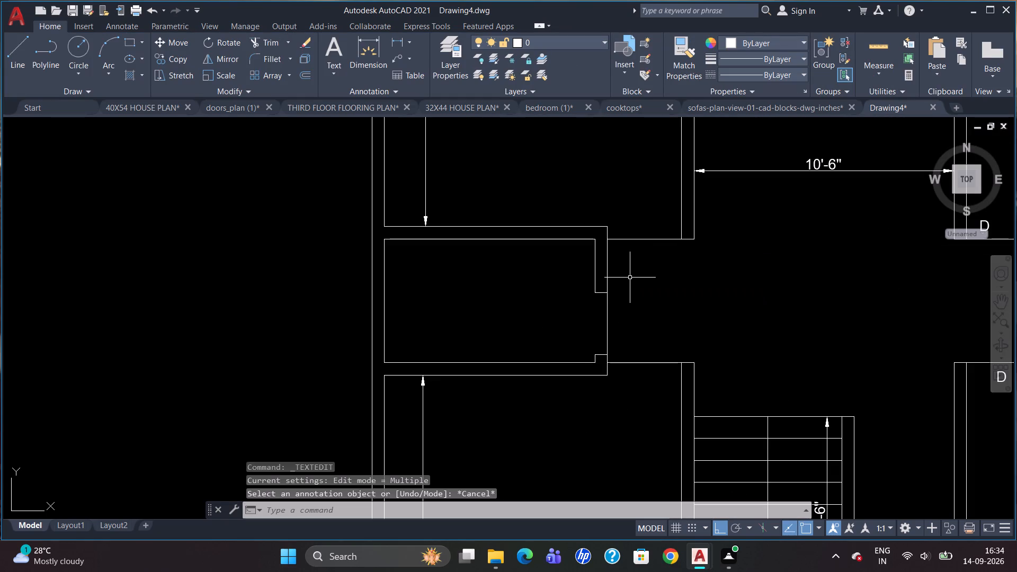
Add a D label in 5" text at the door opening in the lower-left bedroom's top wall.
key("t")
key("Return")
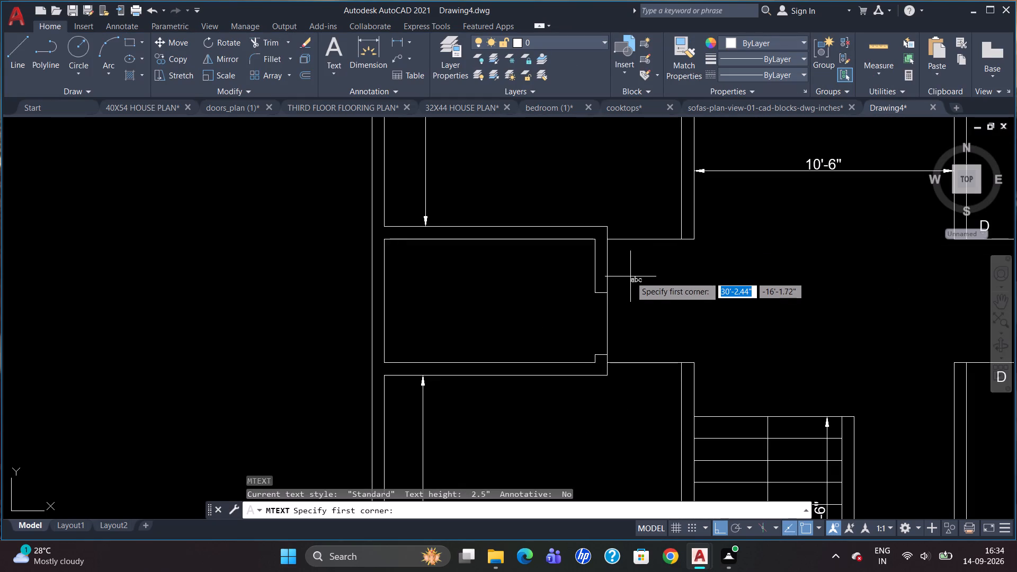
scroll(632, 381, "up", 2)
left_click_drag(635, 351, 644, 371)
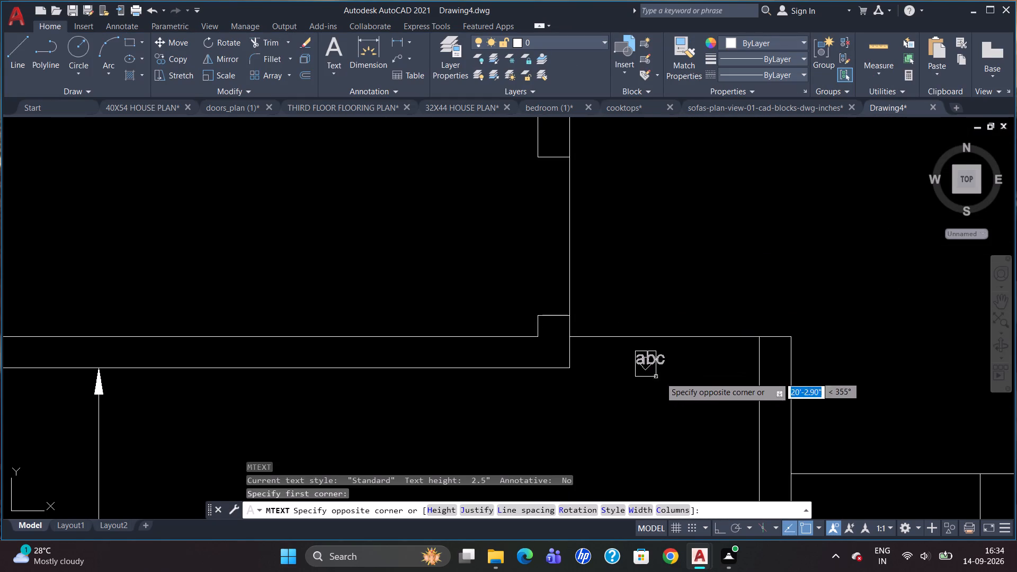
left_click(715, 373)
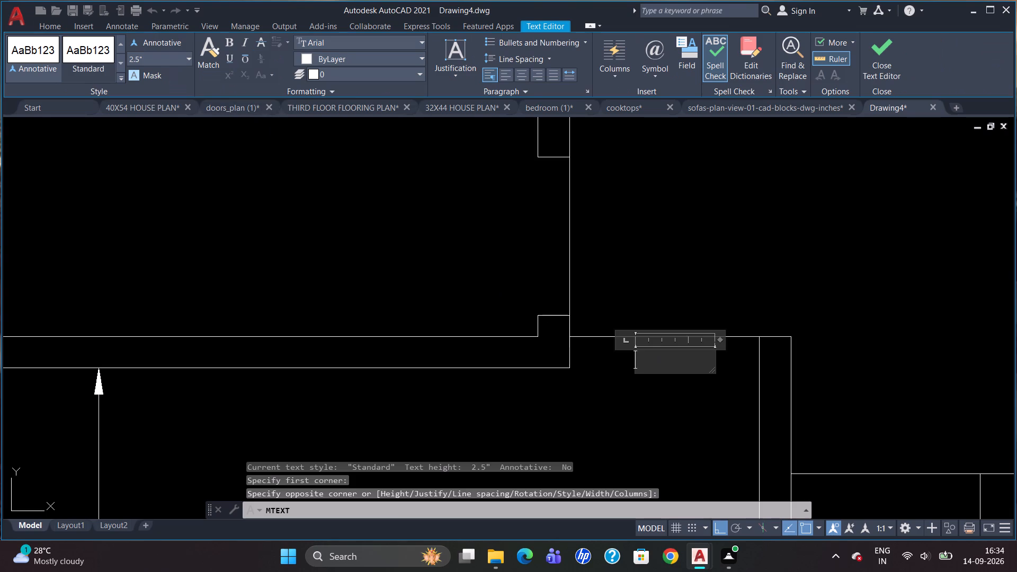
left_click(168, 58)
key("BackSpace")
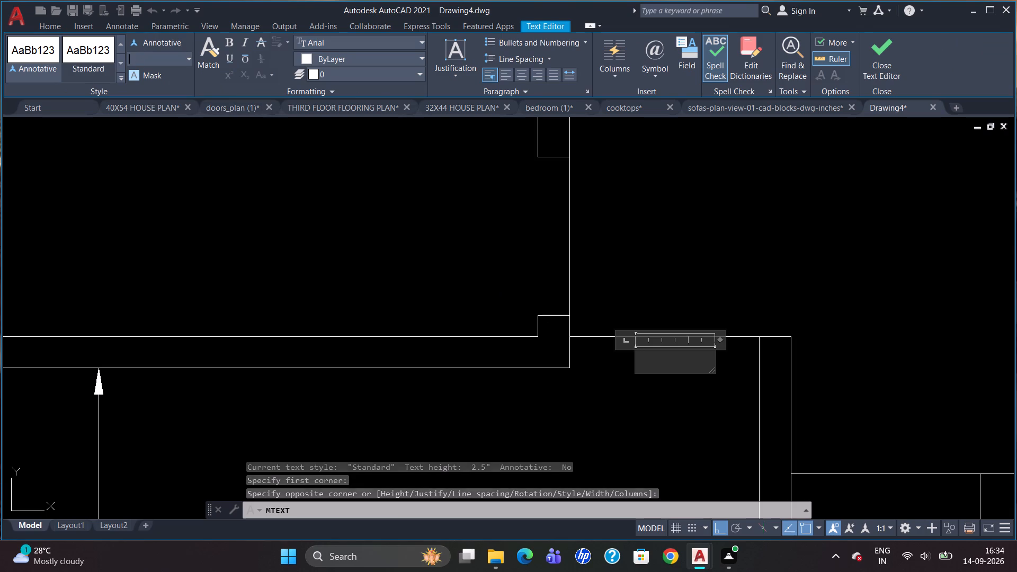
key("5")
key("Return")
key("f")
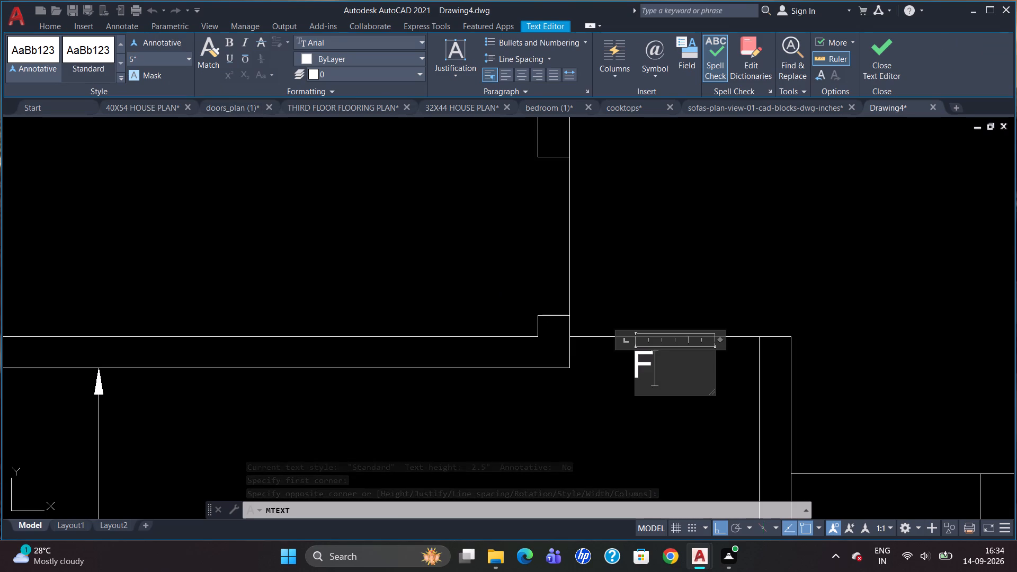
key("BackSpace")
key("d")
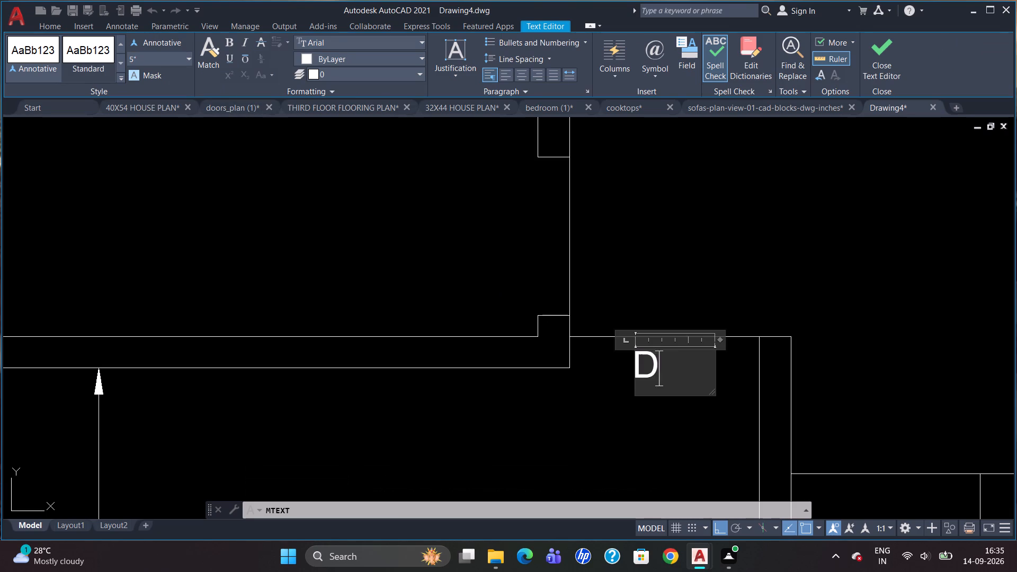
left_click(733, 352)
Move the new D label slightly right and up so it sits within the bedroom's door opening.
left_click(643, 374)
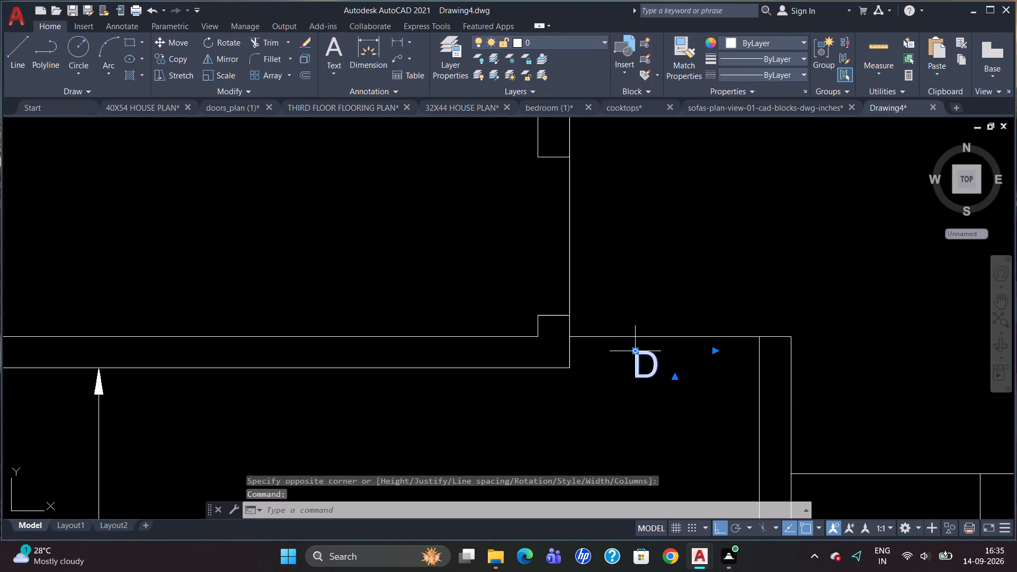
left_click(638, 352)
left_click(654, 343)
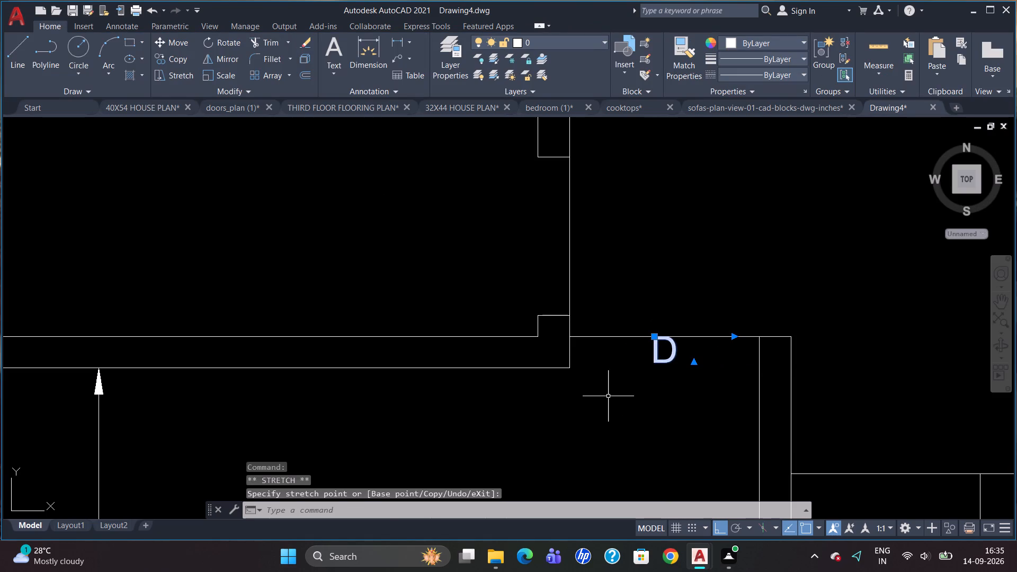
key("Escape")
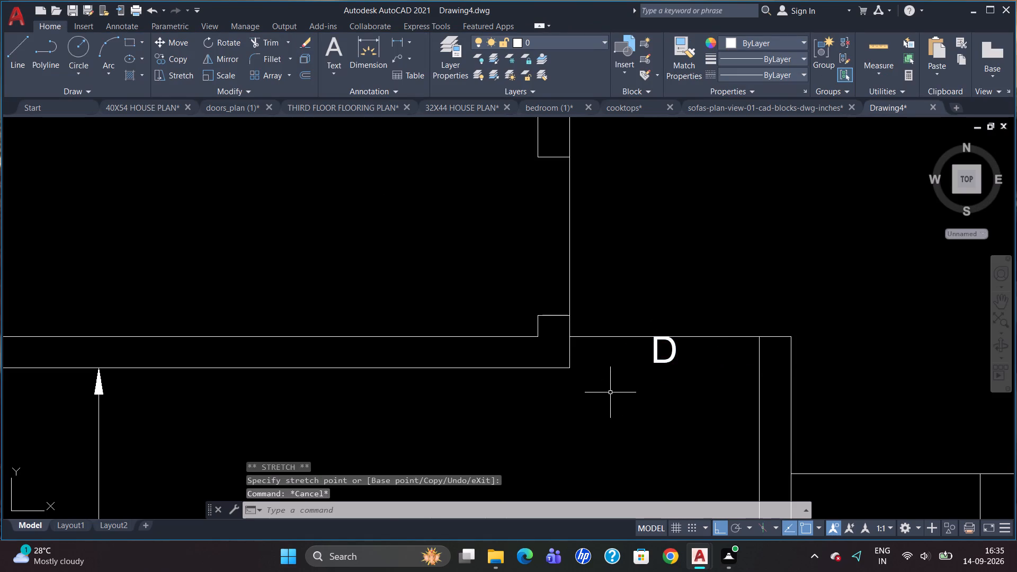
Add a D label in 5" text at the door opening in the right wall of the left-hand bathroom.
scroll(632, 411, "down", 2)
key("t")
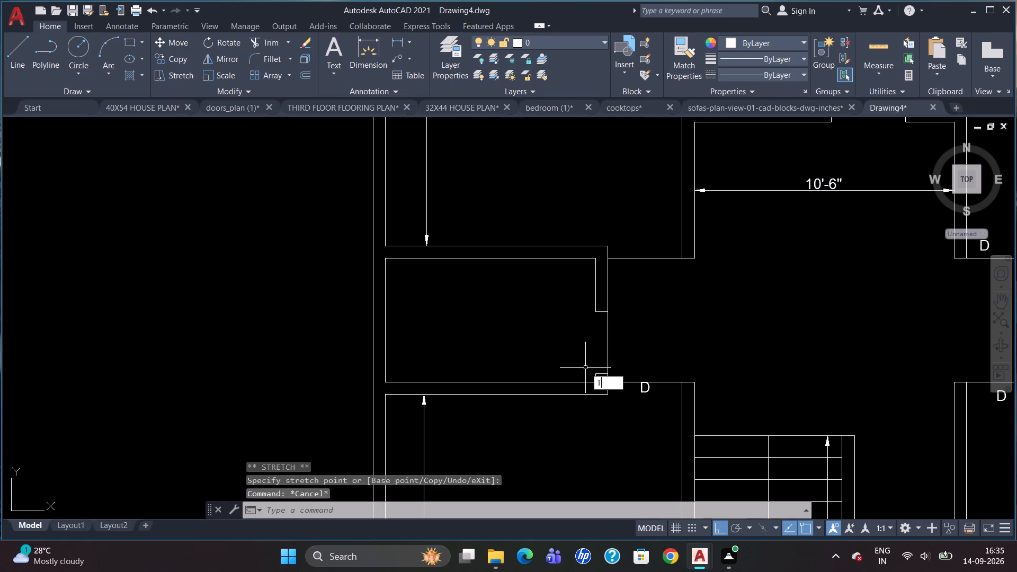
key("Return")
scroll(592, 372, "up", 1)
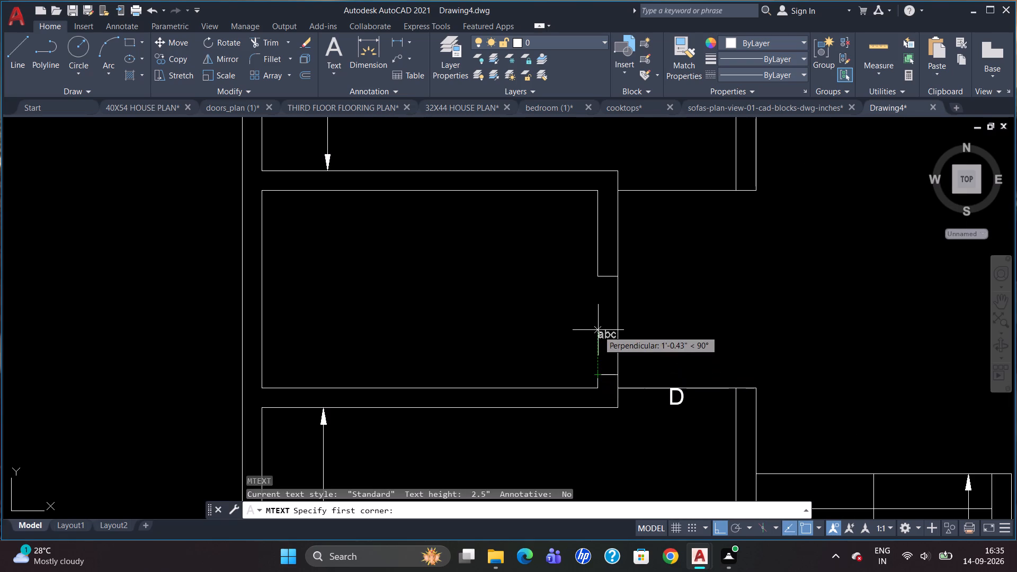
left_click(592, 309)
left_click(613, 349)
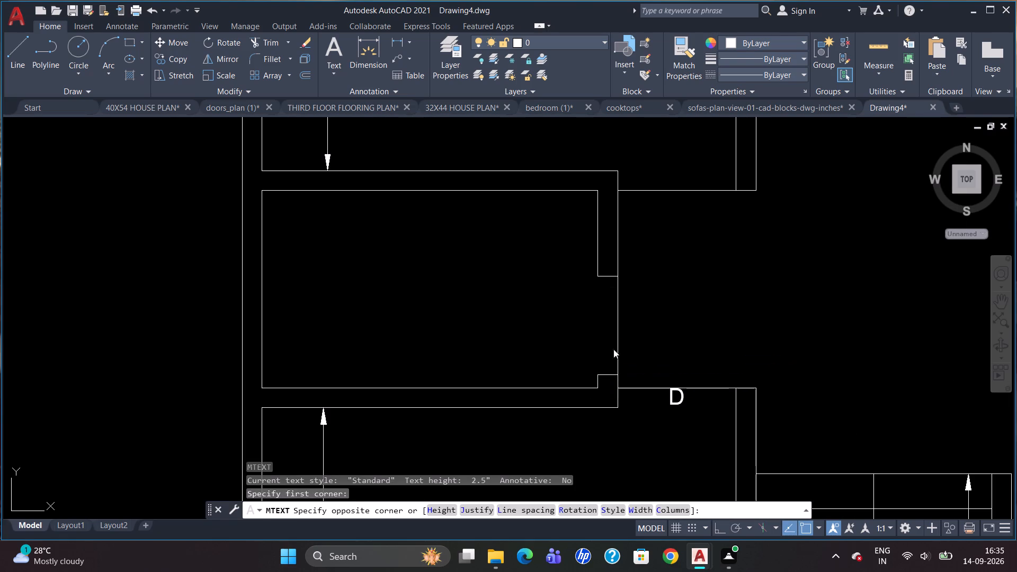
left_click(175, 60)
key("BackSpace")
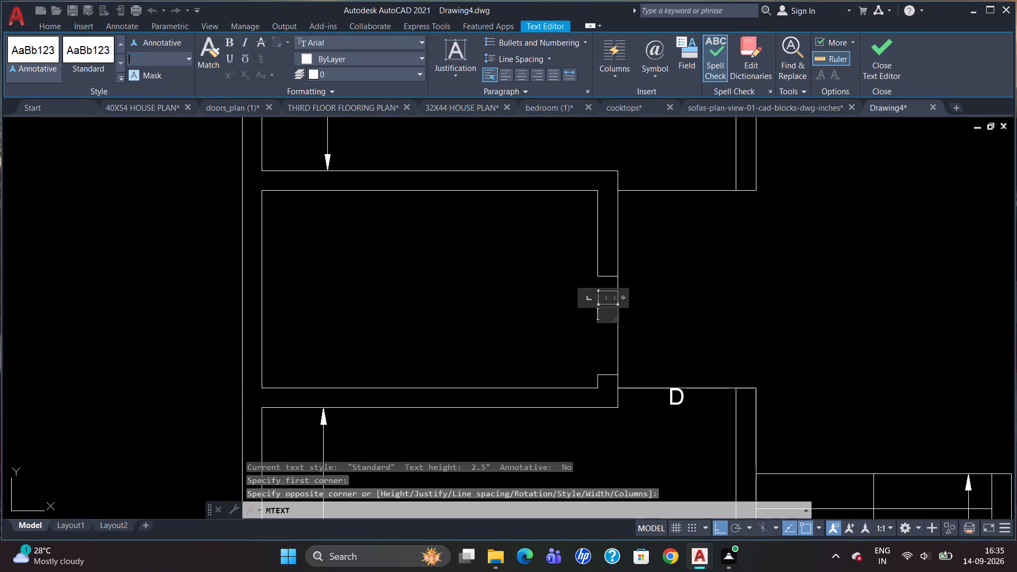
key("5")
key("Return")
key("d")
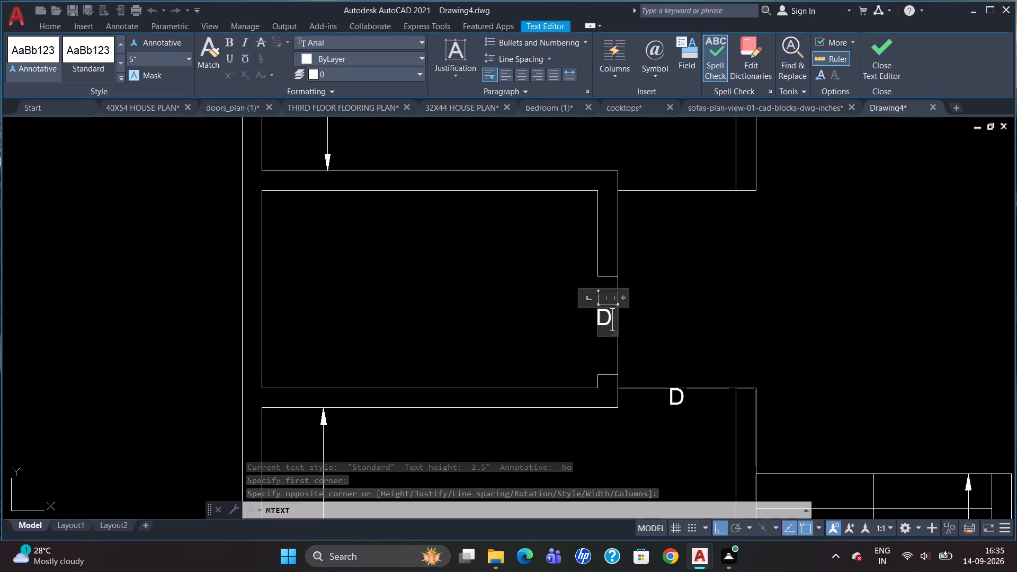
left_click(220, 148)
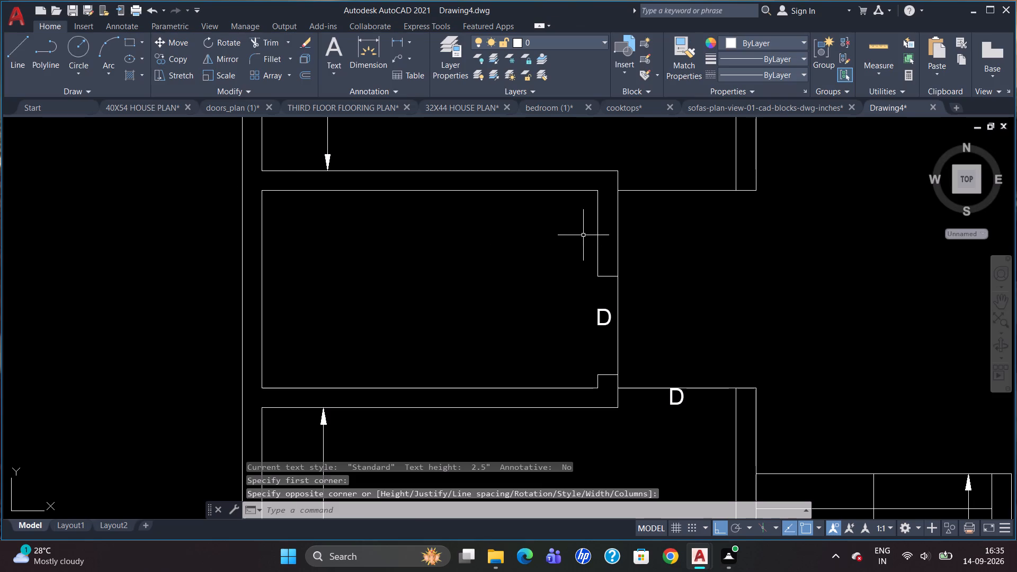
Label the left-hand bathroom BATH W/C on two lines in 5" text.
scroll(594, 249, "down", 1)
scroll(543, 263, "down", 1)
scroll(427, 216, "up", 1)
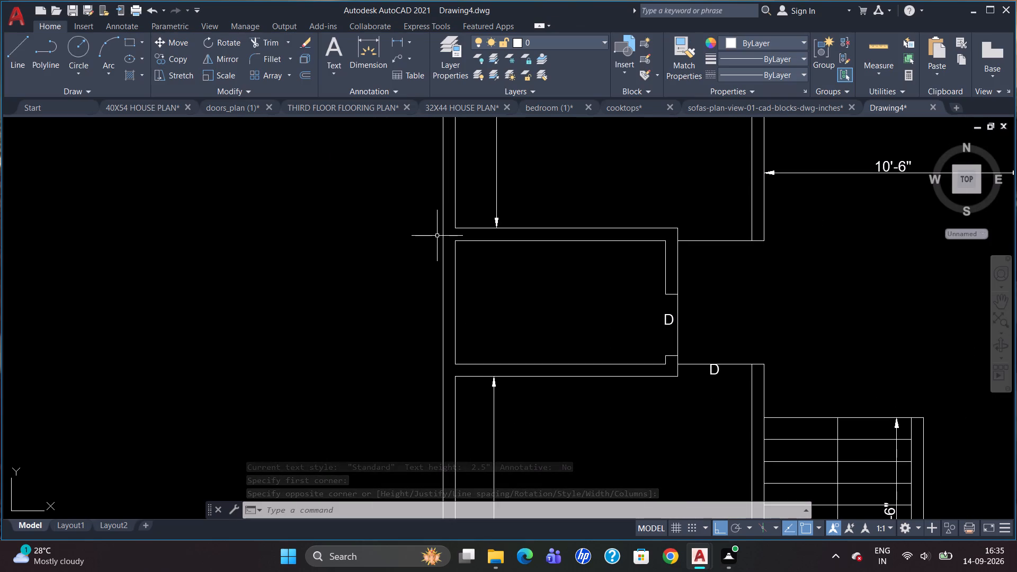
key("t")
key("Return")
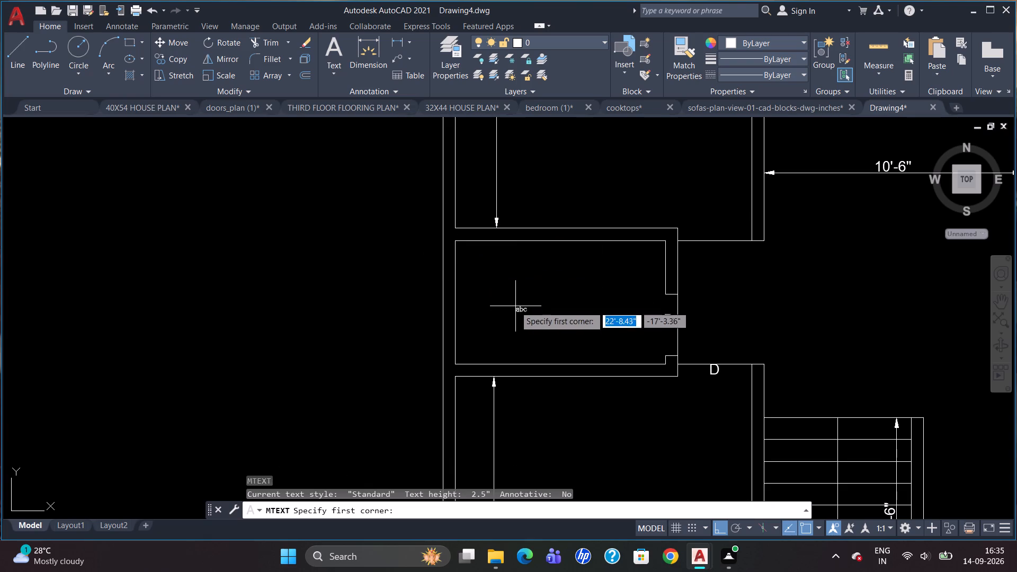
left_click_drag(493, 286, 494, 300)
left_click(615, 321)
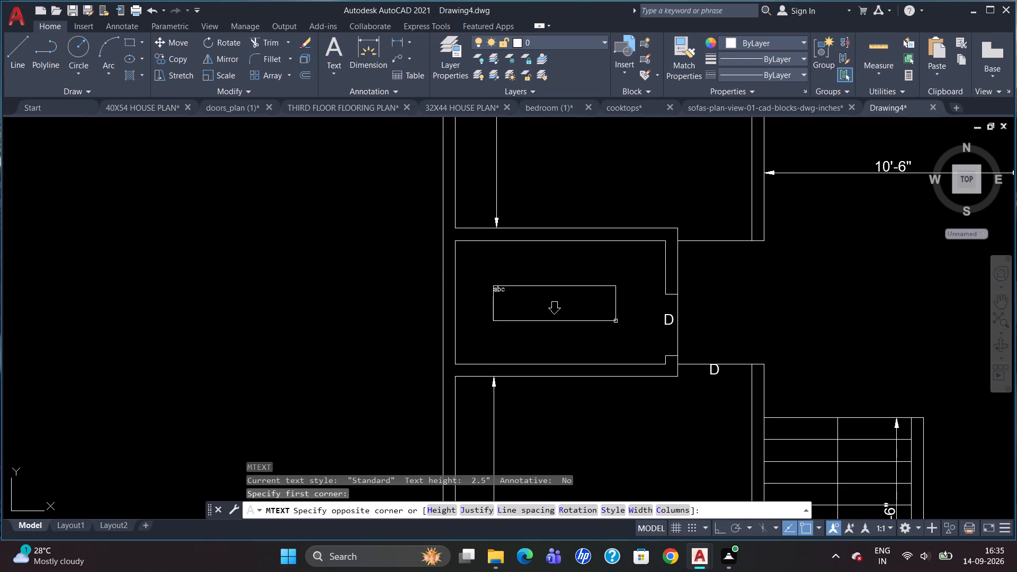
left_click(158, 52)
key("BackSpace")
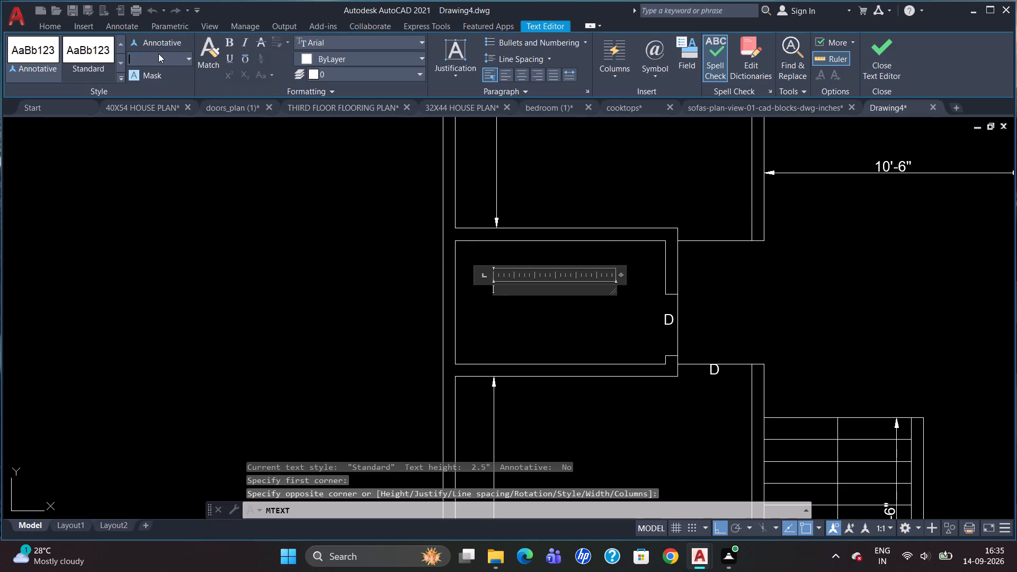
type("BATH")
key("Return")
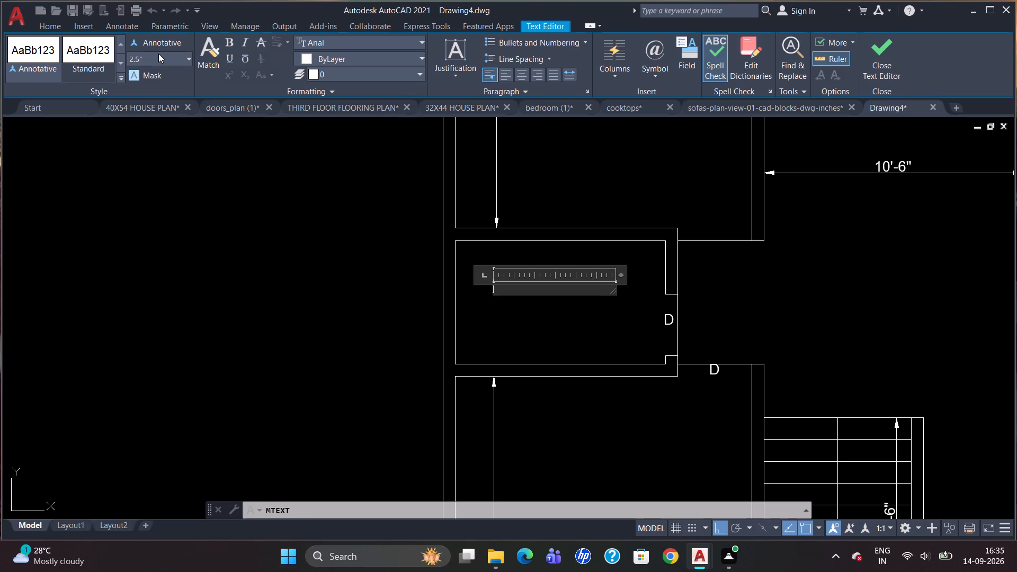
left_click(158, 53)
left_click(158, 53)
key("BackSpace")
key("5")
key("Return")
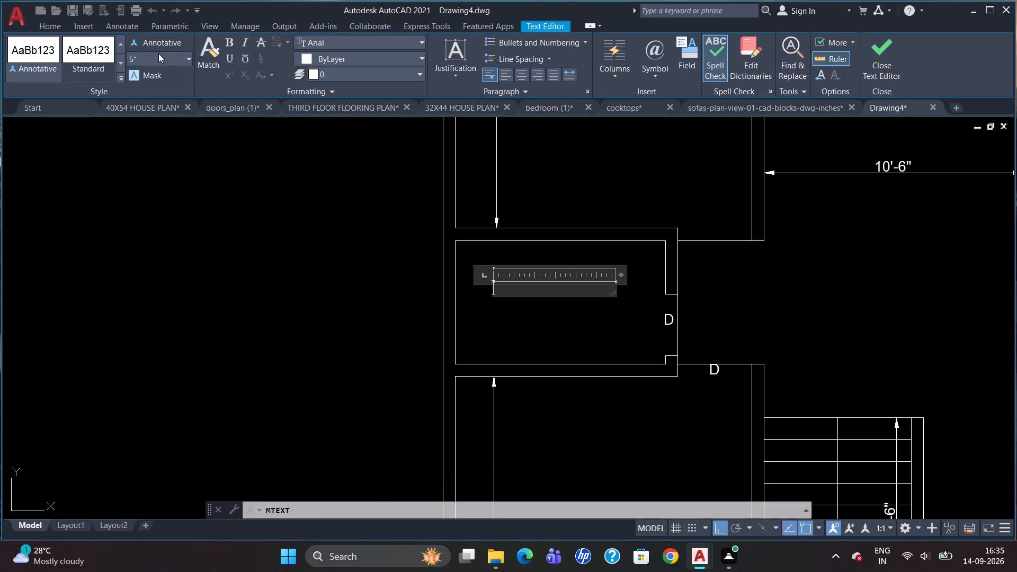
type("BATH")
key("Return")
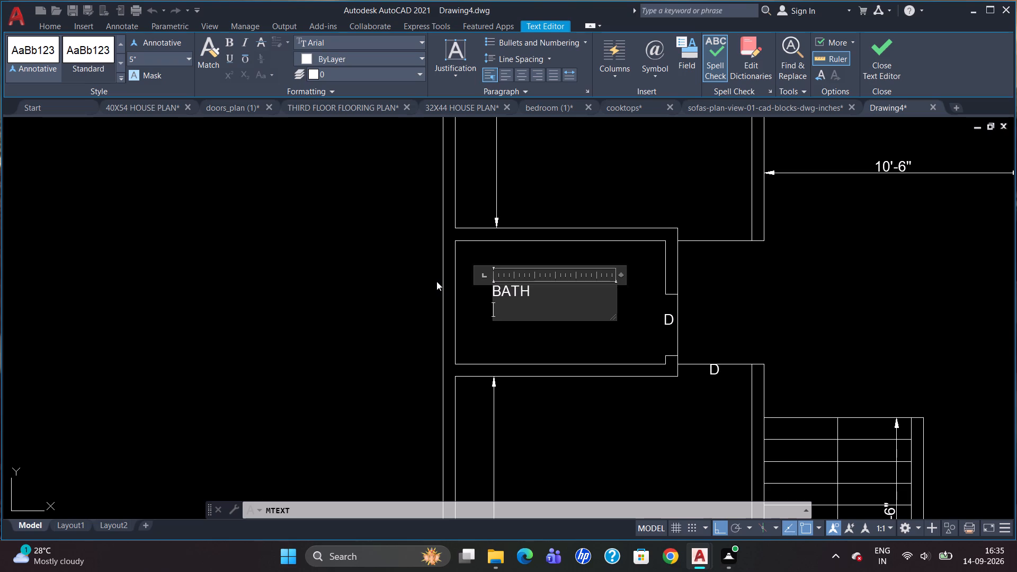
type("W/C")
left_click(564, 351)
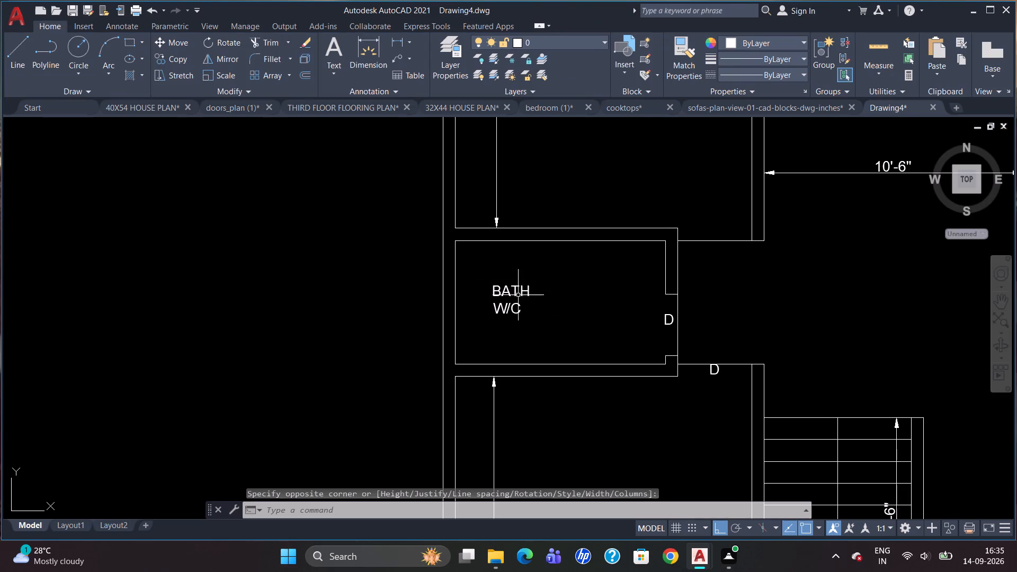
Move the BATH W/C label right so it sits near the middle of the left-hand bathroom.
left_click(518, 294)
left_click(494, 286)
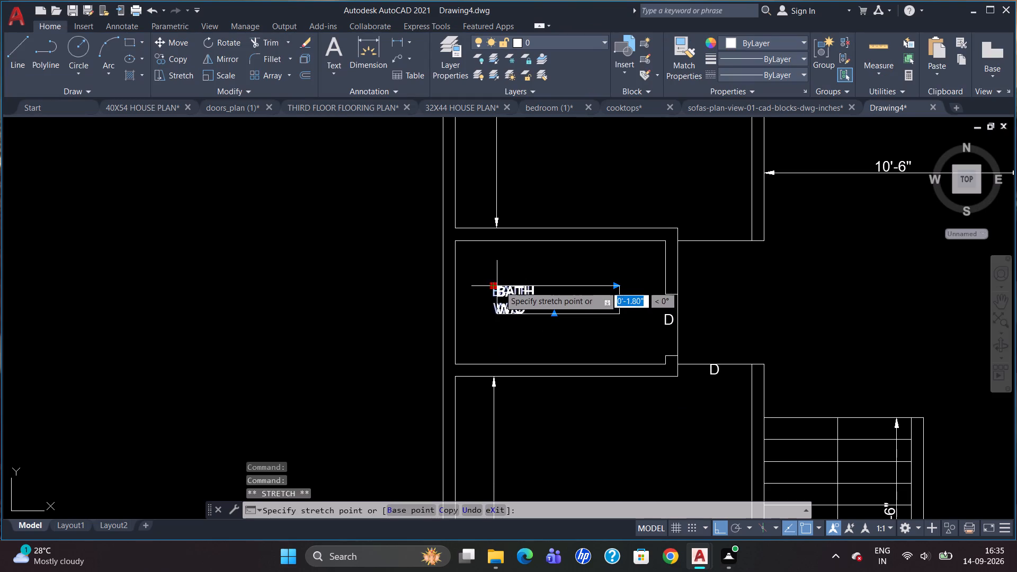
left_click(537, 289)
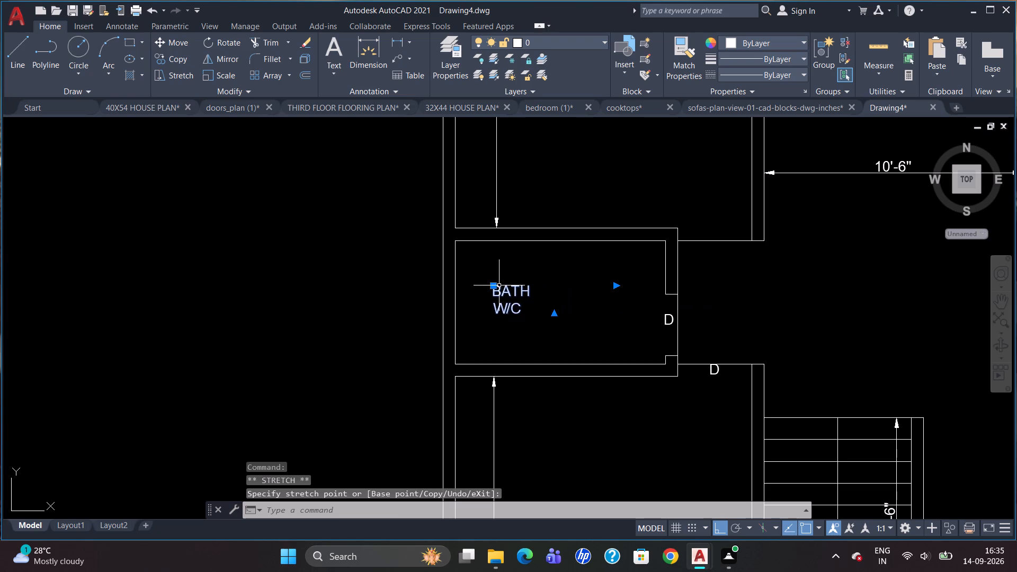
left_click_drag(494, 288, 553, 293)
left_click(546, 293)
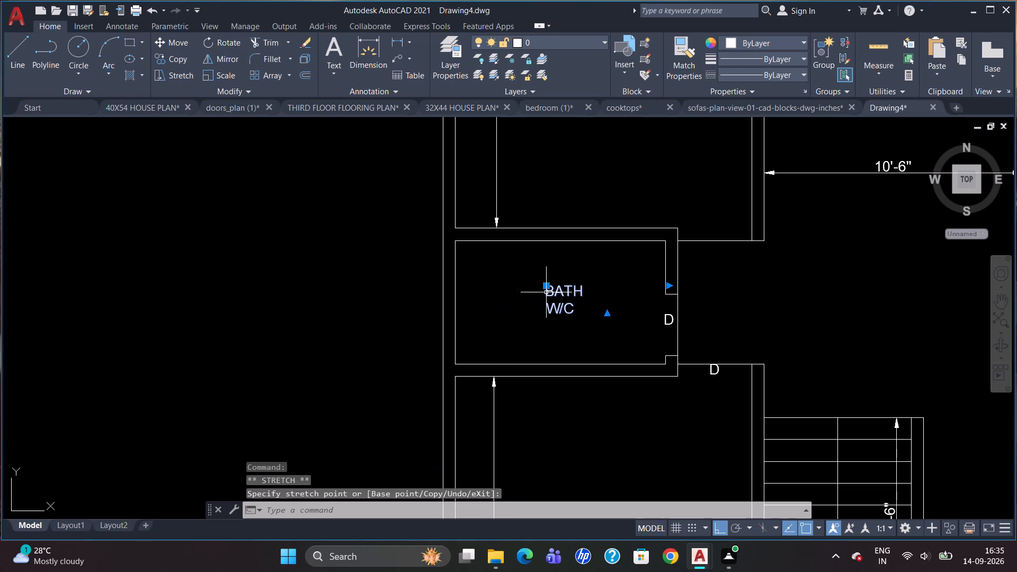
key("Escape")
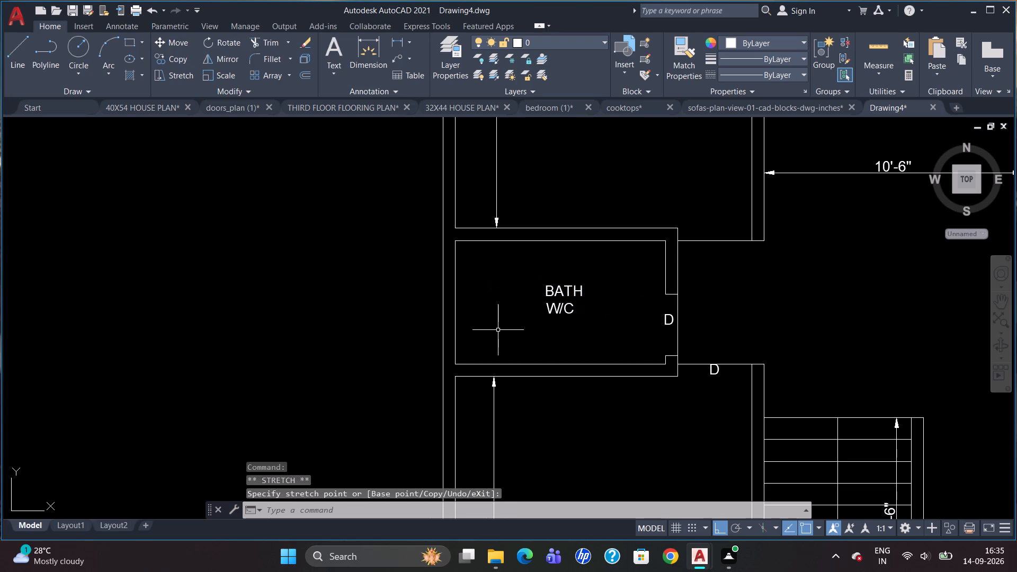
Add a horizontal linear dimension for the left-hand bathroom's inside width, placed between its top wall and the BATH W/C label.
type("DLI")
key("Return")
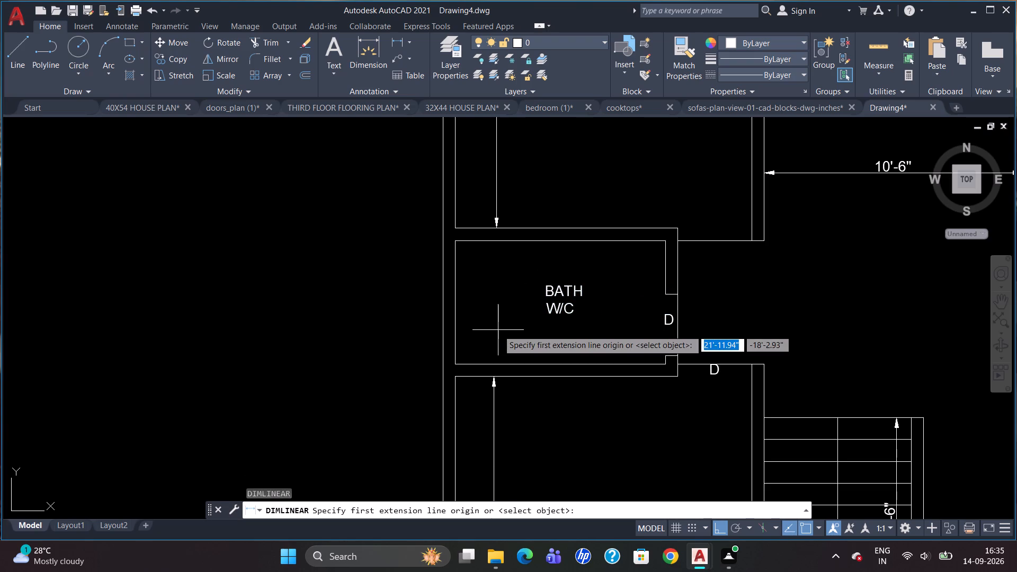
left_click(456, 244)
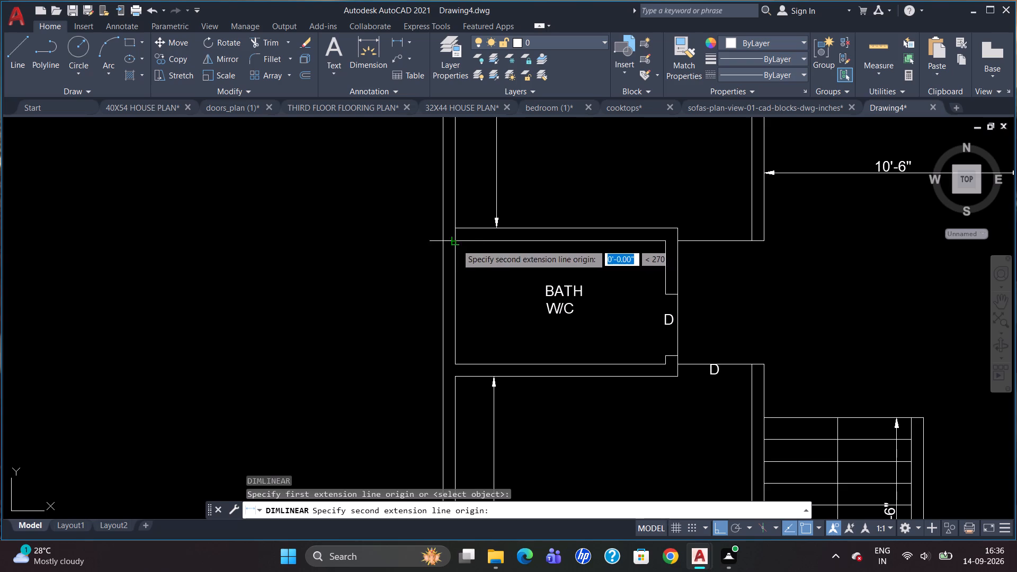
left_click(664, 244)
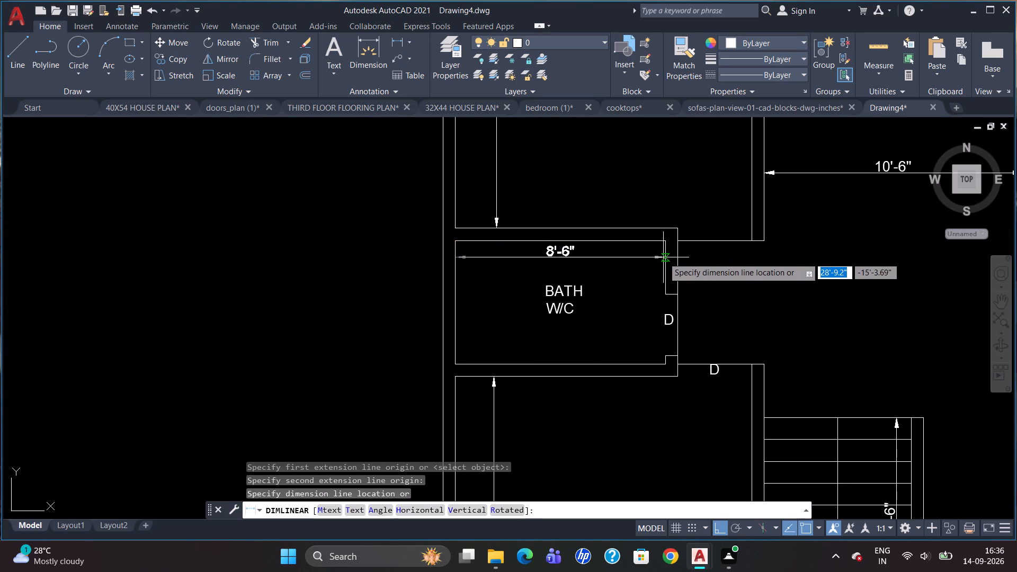
left_click(665, 264)
Add a vertical linear dimension for the left-hand bathroom's inside height, placed just inside its left wall.
key("space")
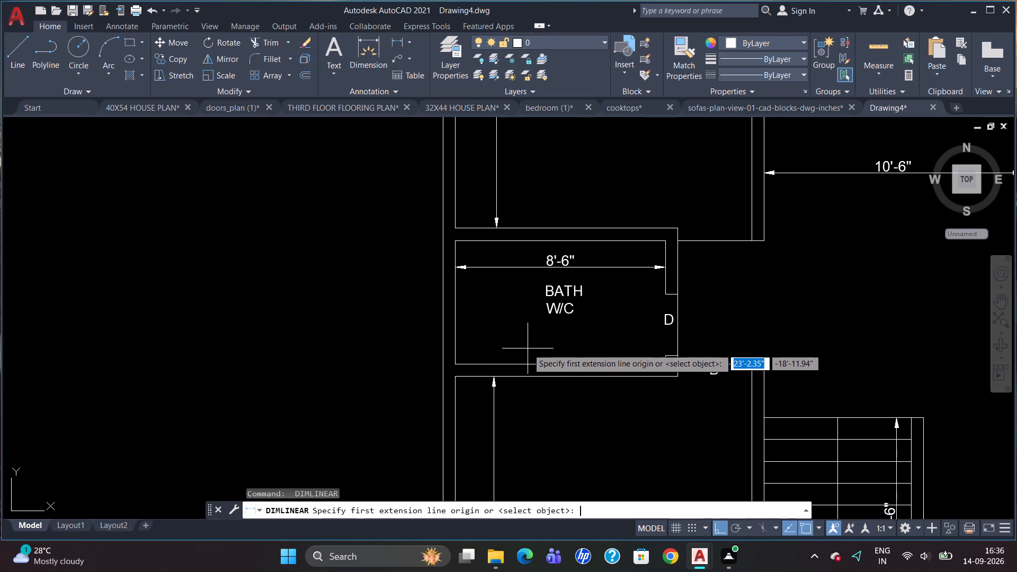
left_click(457, 244)
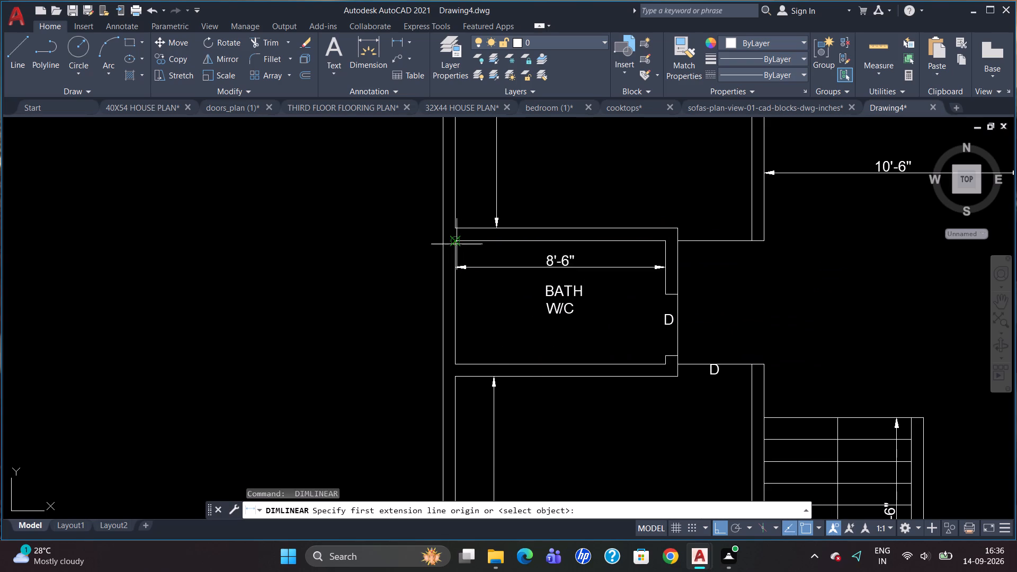
left_click(456, 364)
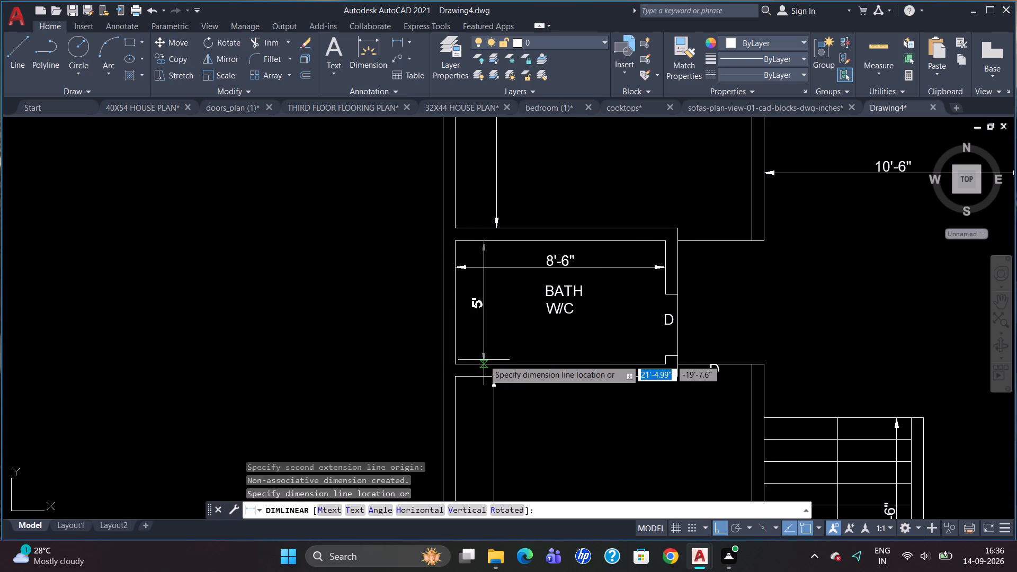
left_click(485, 359)
Label the upper-left bedroom's door opening beside the left-hand bathroom with a D in 5" text.
scroll(592, 413, "down", 1)
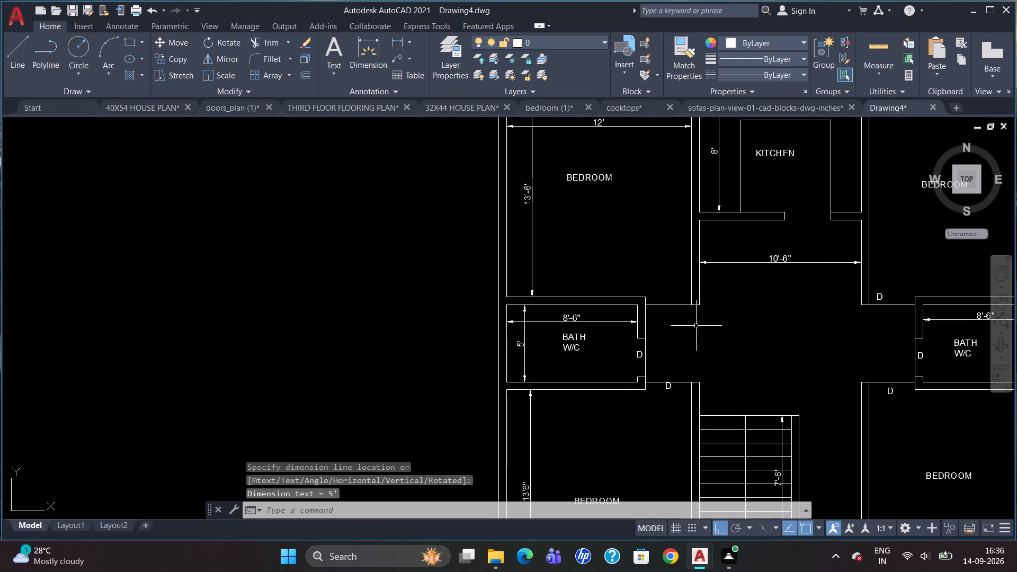
scroll(712, 256, "up", 1)
key("t")
key("Return")
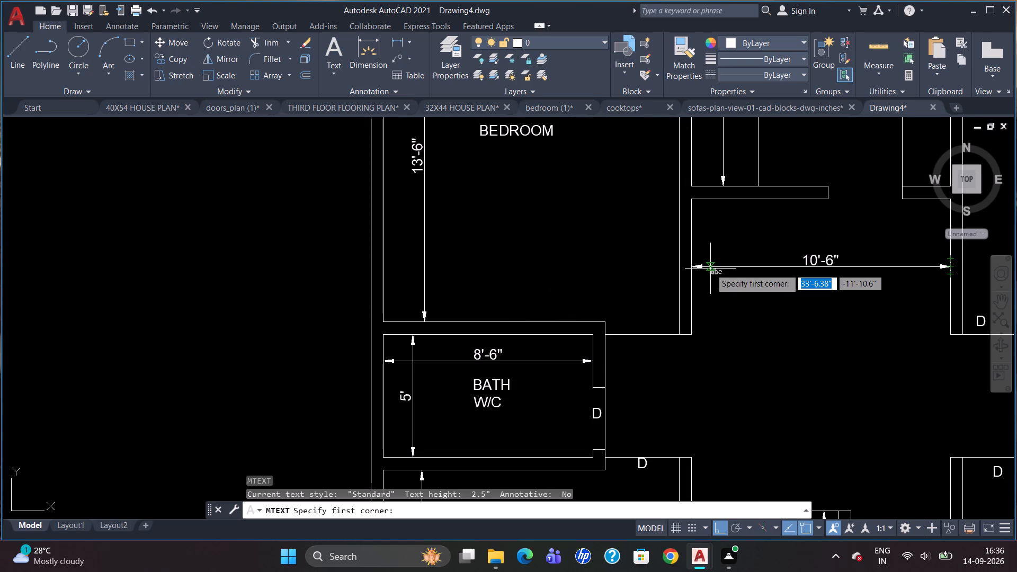
left_click_drag(632, 314, 639, 324)
left_click(661, 328)
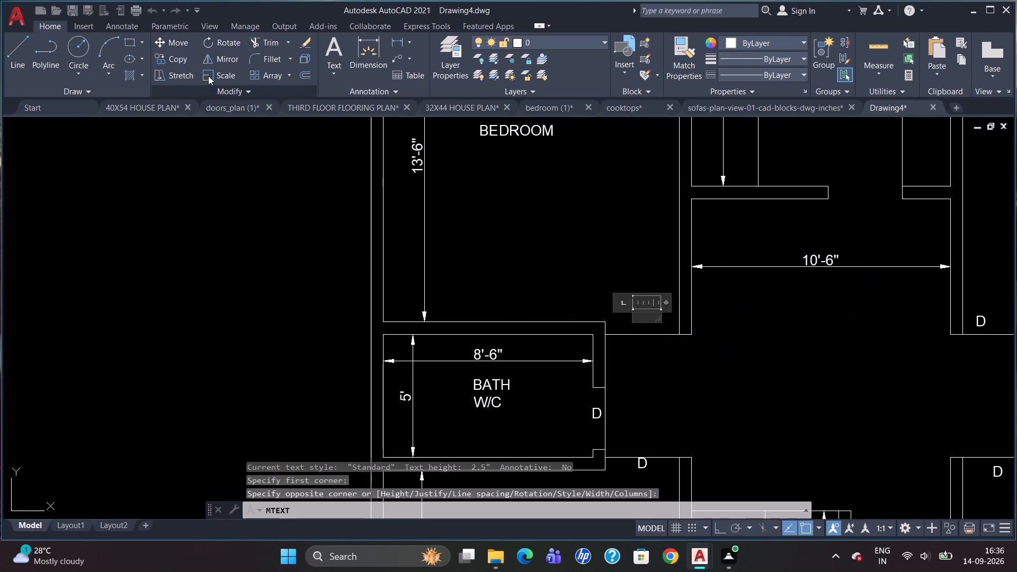
left_click(163, 61)
key("BackSpace")
key("5")
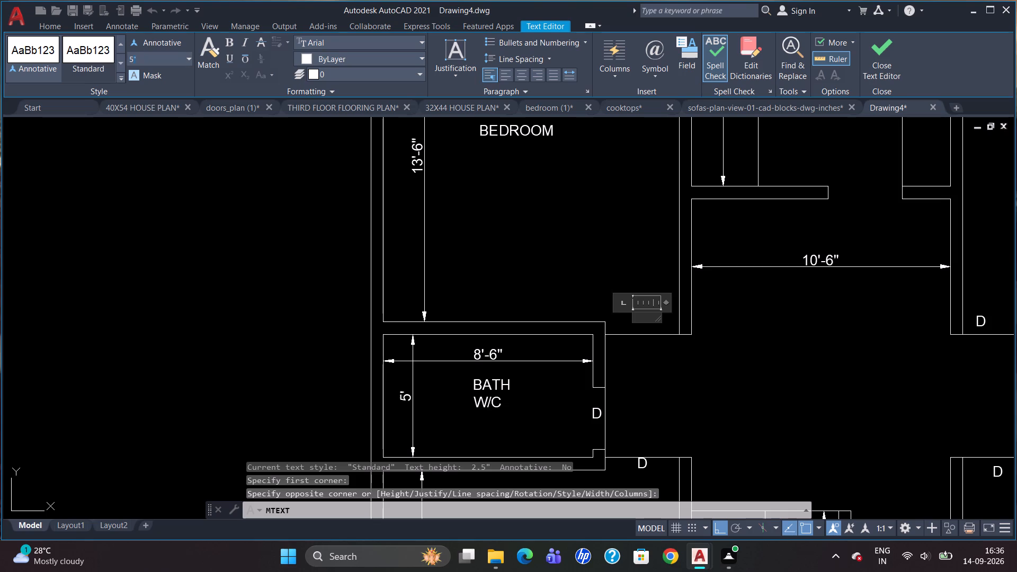
key("Return")
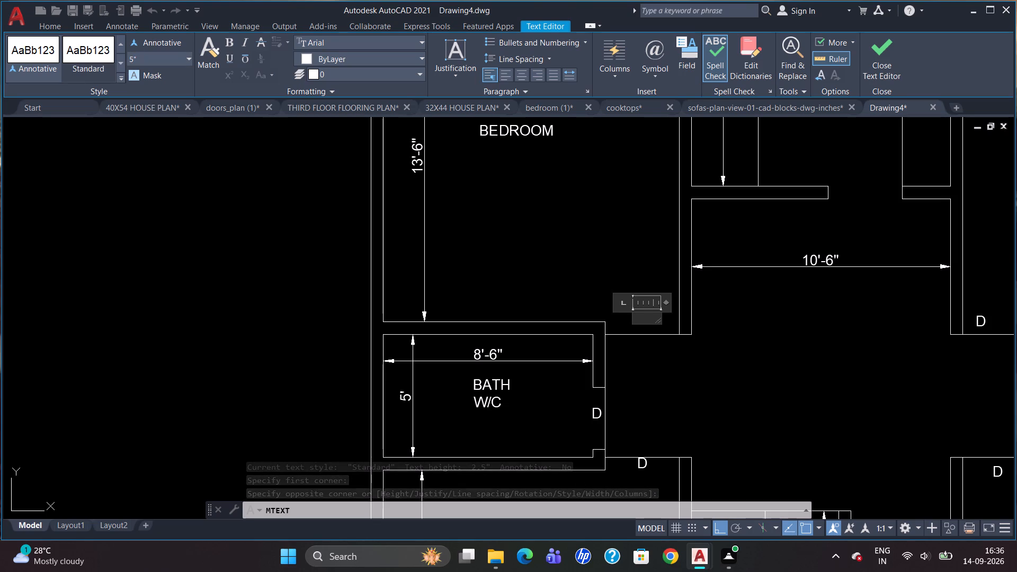
key("5")
key("Return")
key("d")
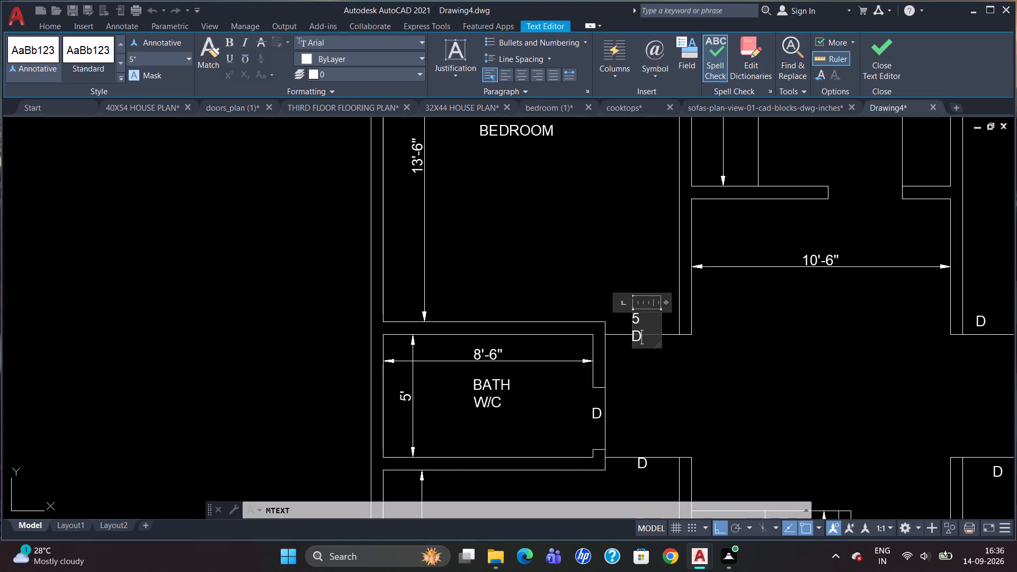
key("Left")
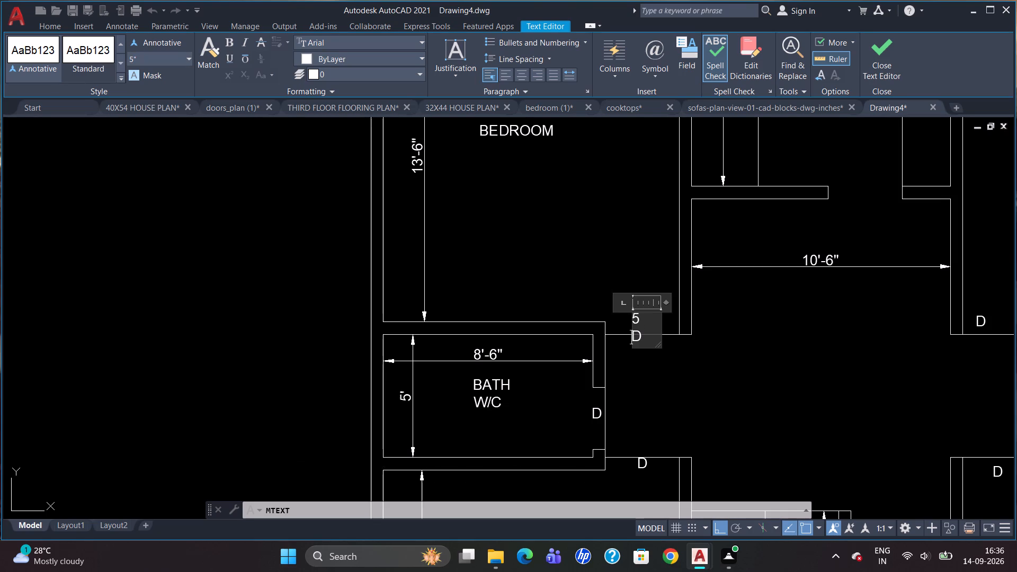
key("Left")
key("BackSpace")
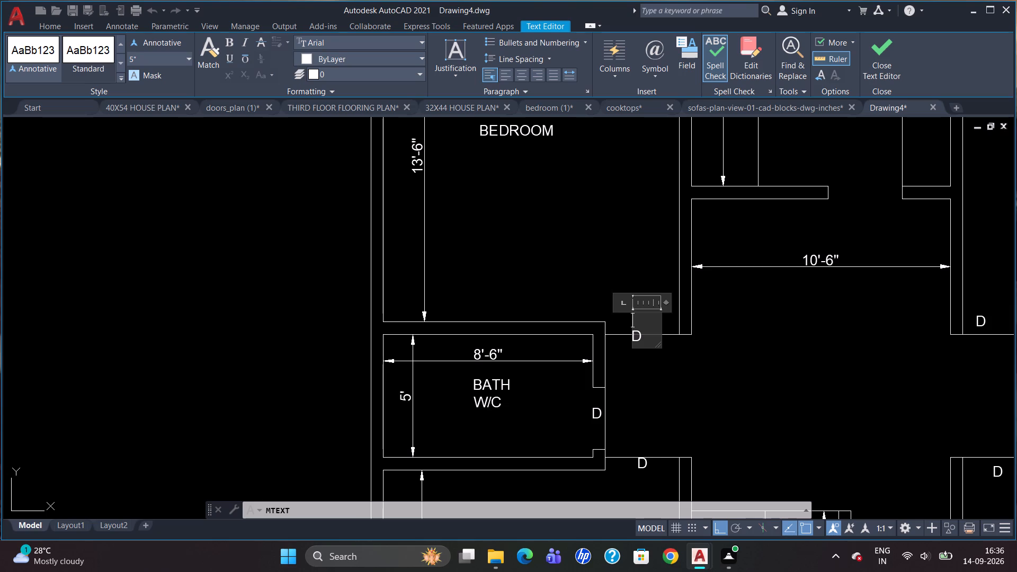
key("Down")
key("BackSpace")
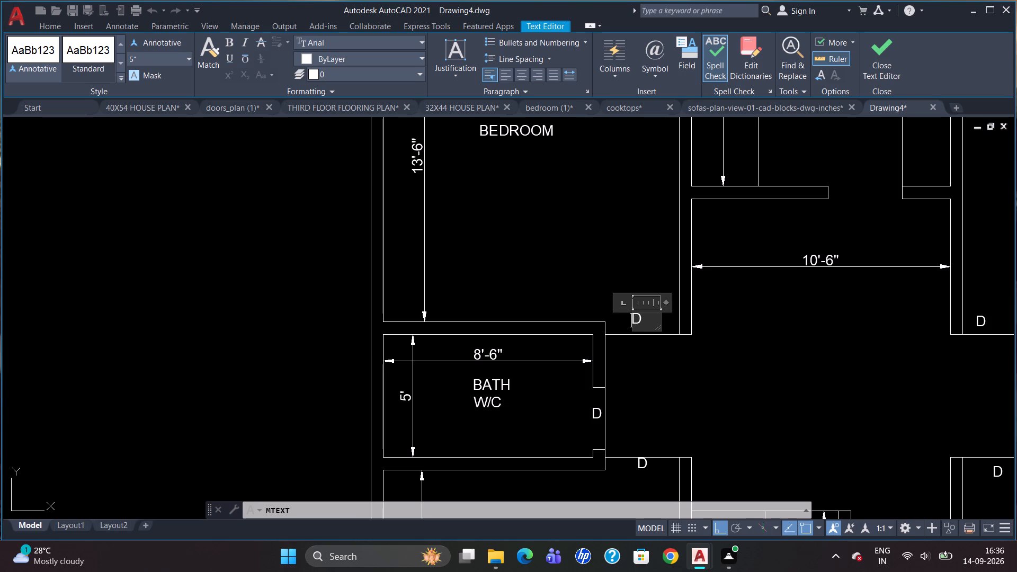
left_click(469, 239)
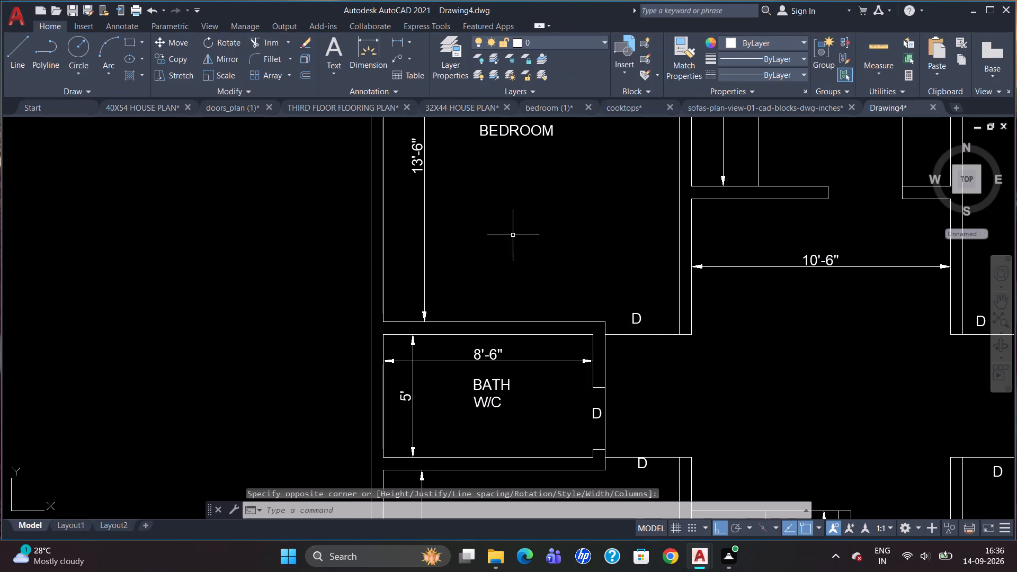
Add a vertical linear dimension in the central hall from the kitchen's lower wall down to the top of the stairs.
scroll(529, 228, "down", 2)
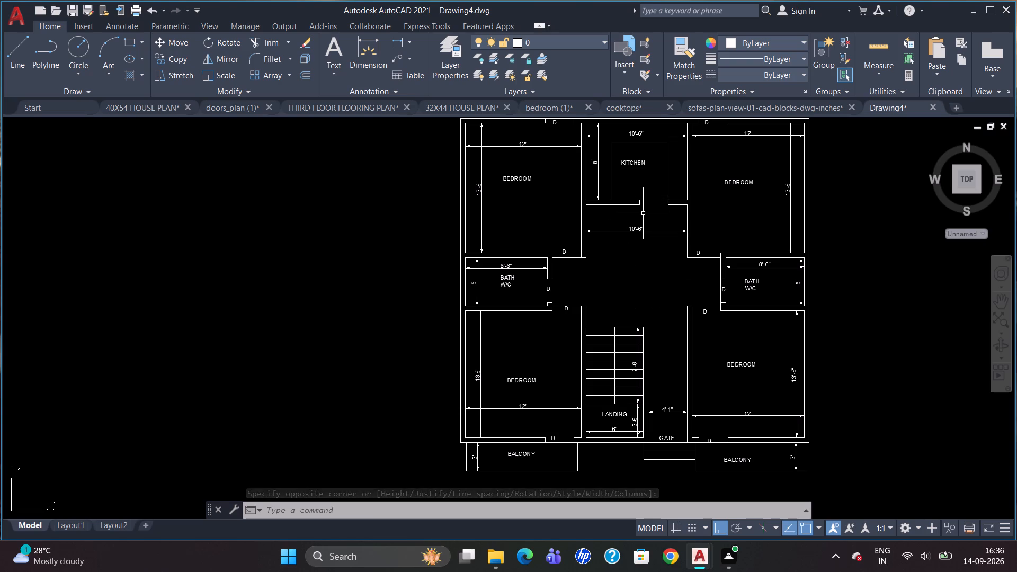
type("DLI")
key("Return")
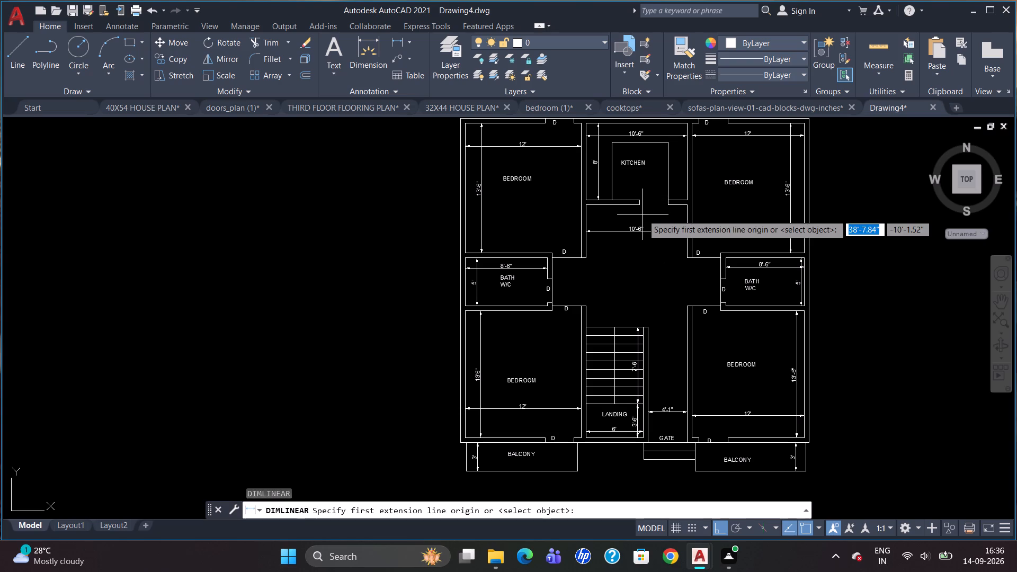
left_click(588, 208)
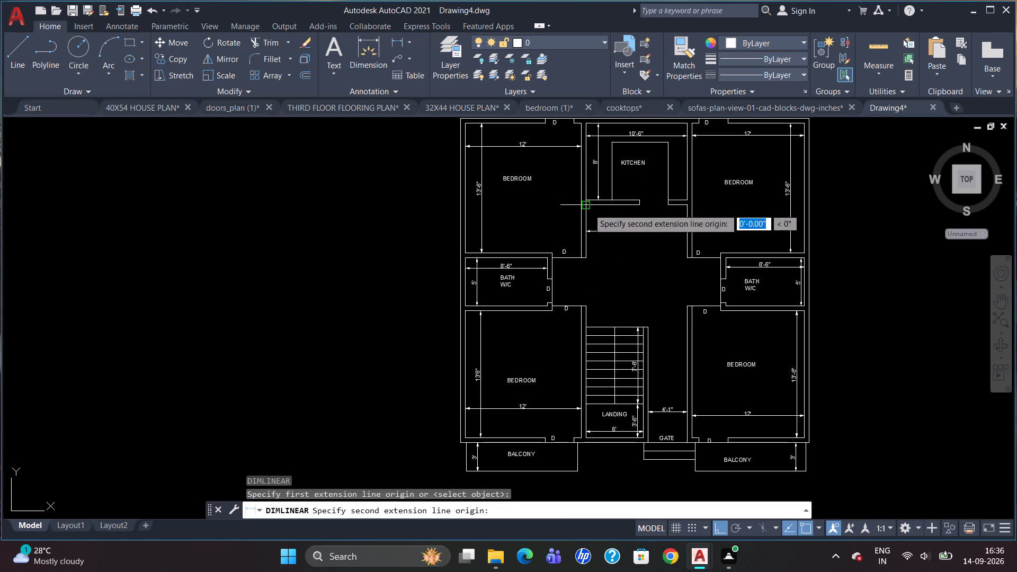
left_click(590, 327)
left_click(604, 327)
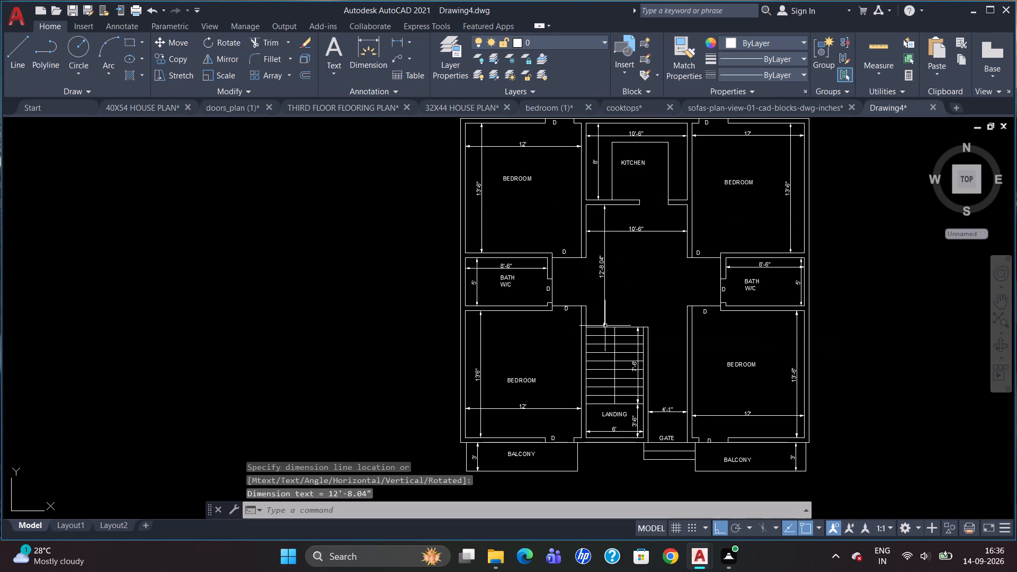
Override the central hall's vertical dimension text with 13'-5".
double_click(602, 264)
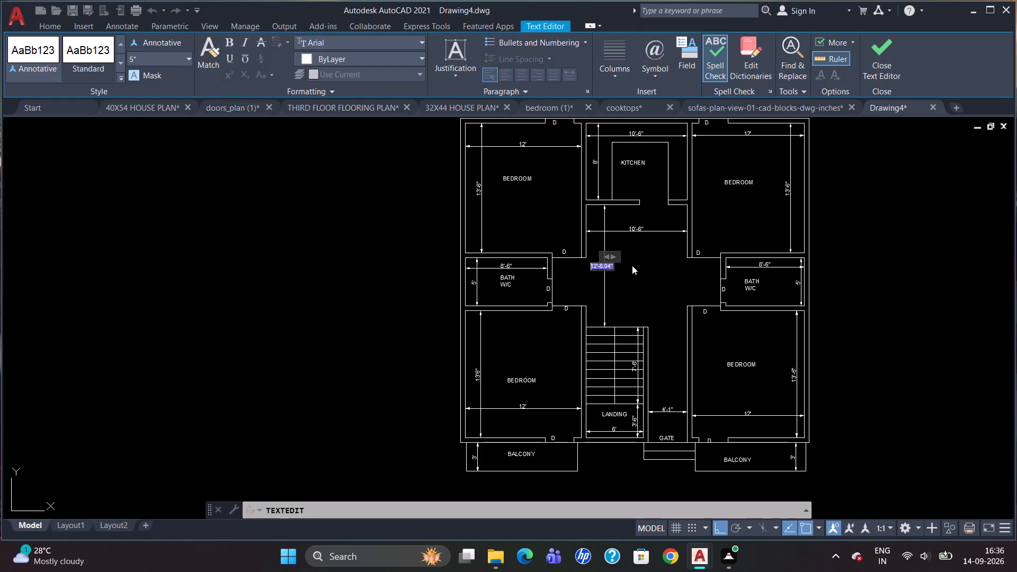
key("Delete")
type("15'-")
key("BackSpace")
key("BackSpace")
key("BackSpace")
type("3'-")
type("5\"")
left_click(643, 288)
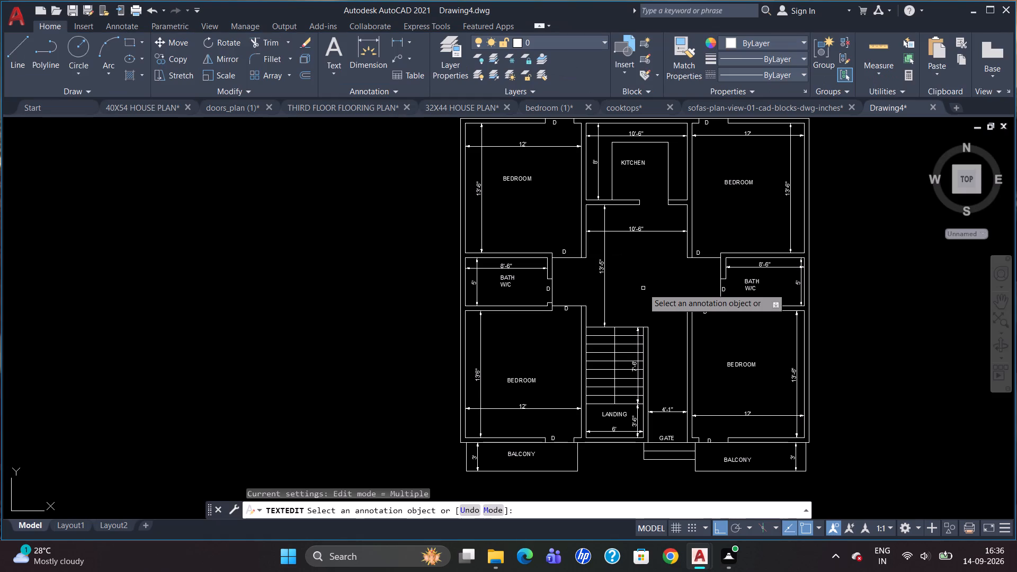
key("Escape")
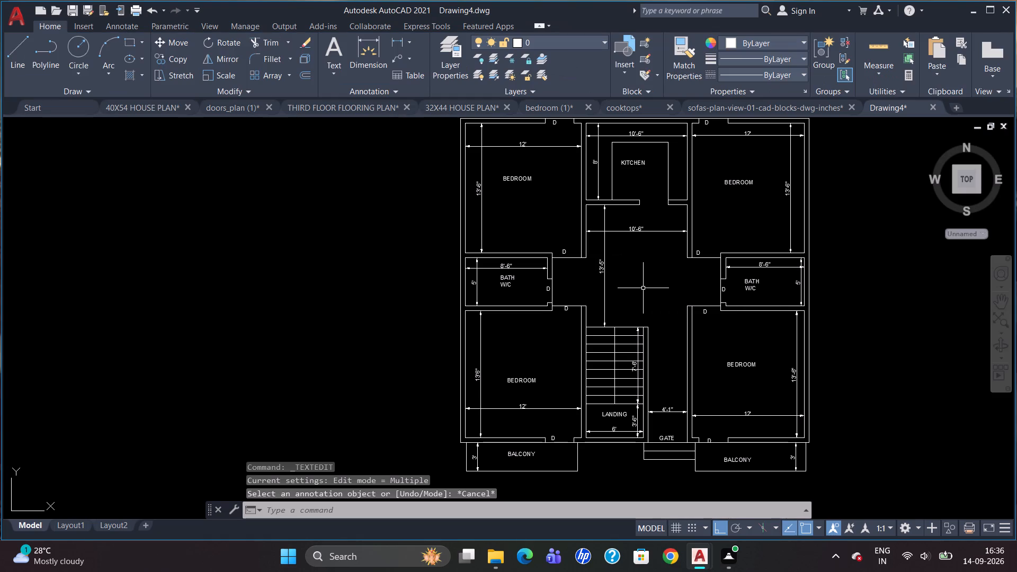
Label the central hall DRAWING DINING on two lines in 5" text, right of its vertical dimension.
key("t")
key("Return")
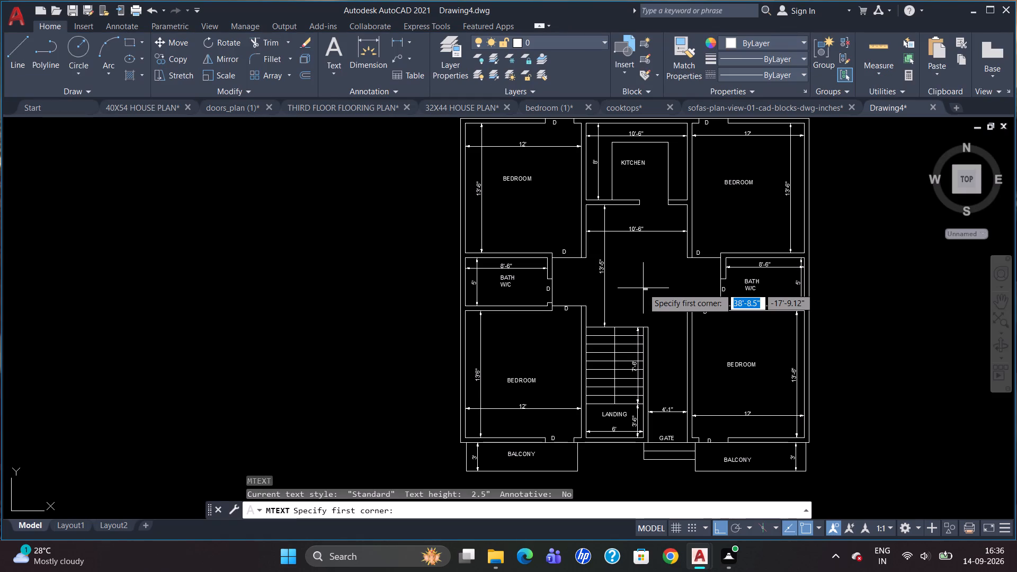
left_click_drag(630, 269, 634, 280)
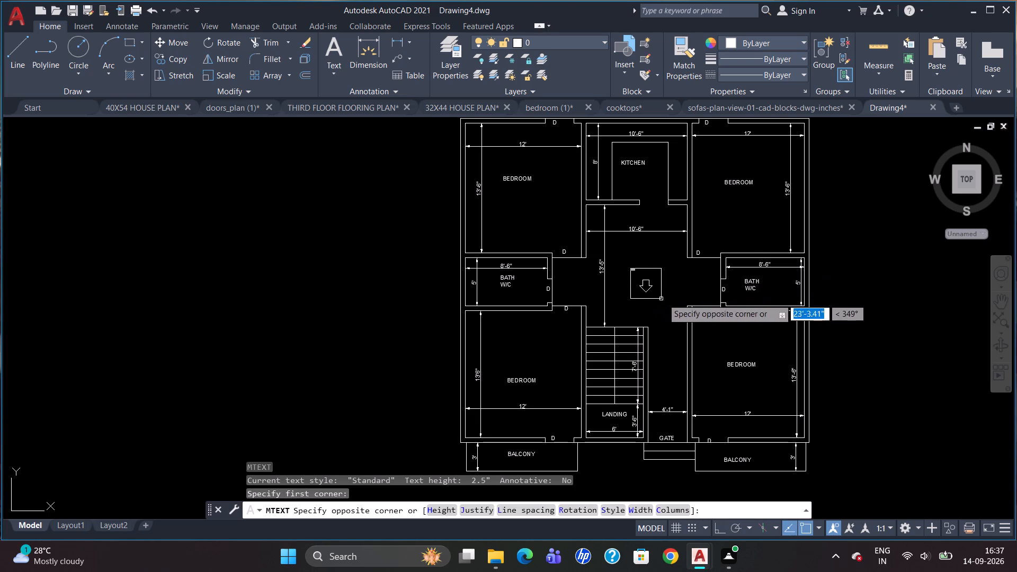
left_click(668, 298)
left_click(170, 41)
left_click(171, 58)
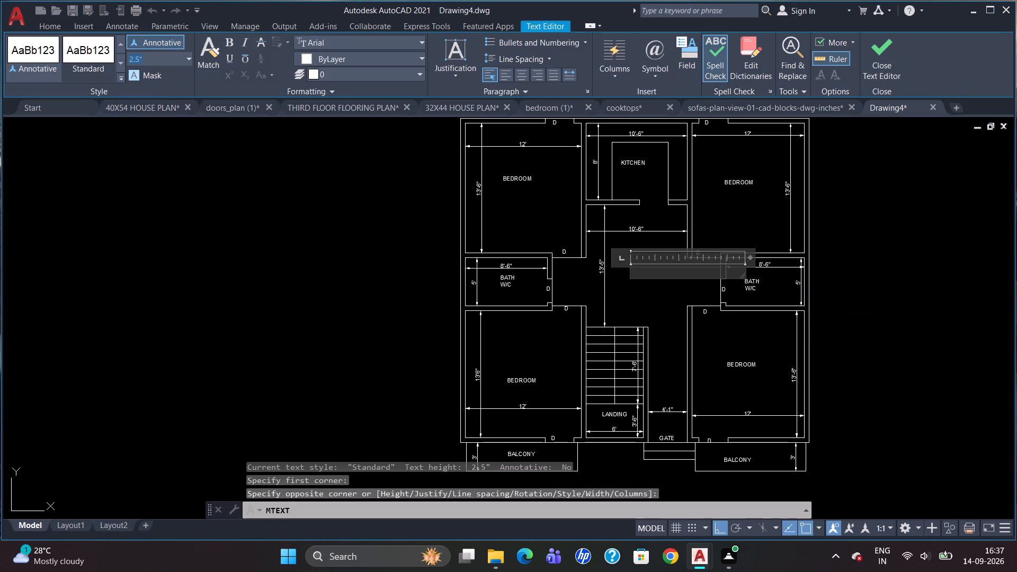
left_click(172, 39)
left_click(167, 60)
key("BackSpace")
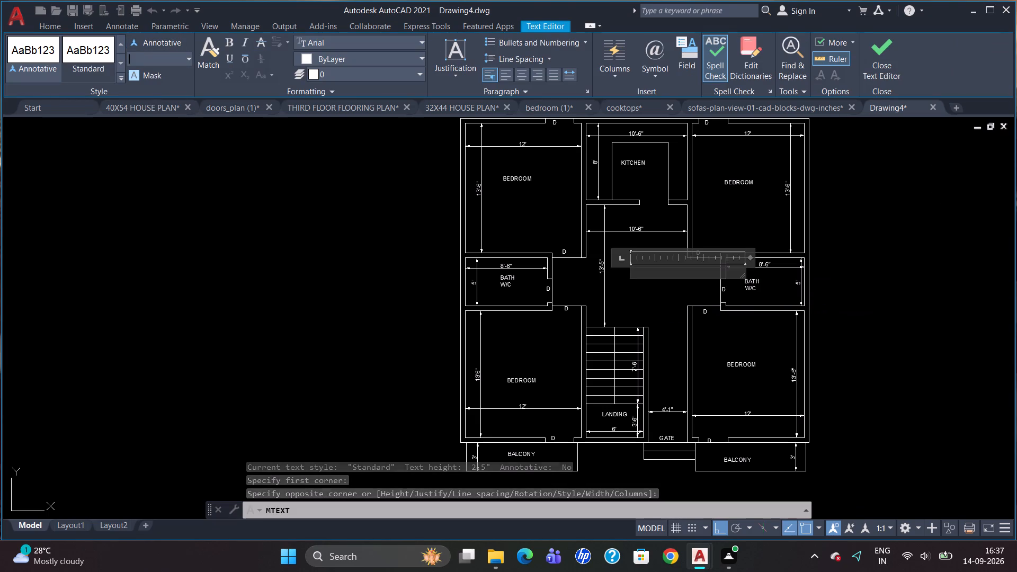
key("5")
key("Return")
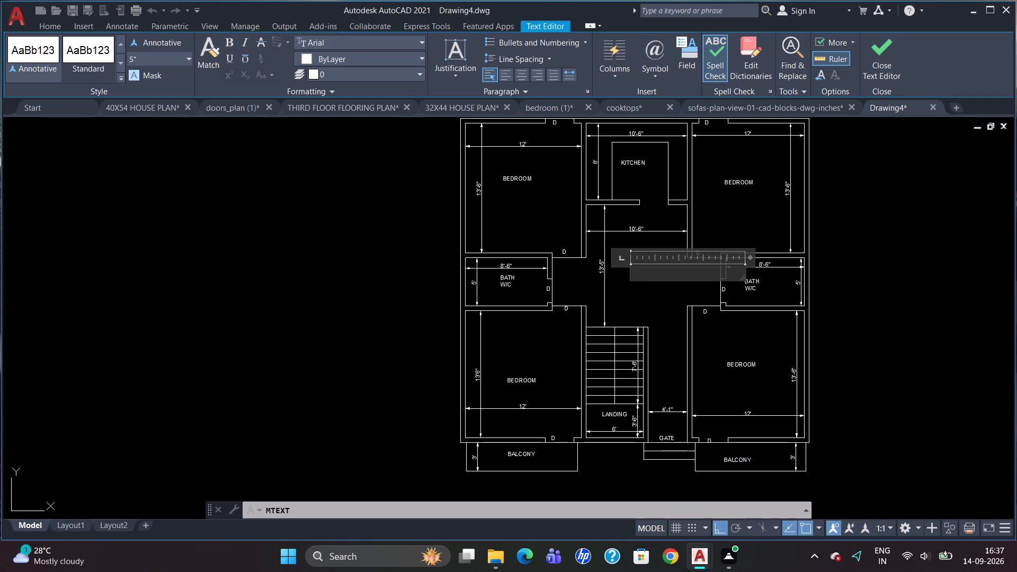
type("DRAWING")
key("Return")
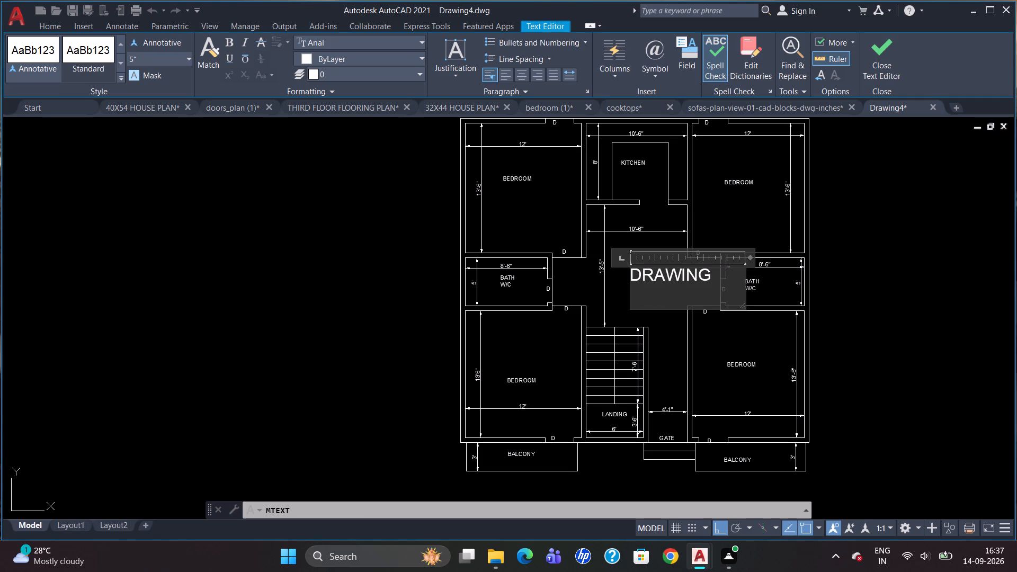
type("DINING")
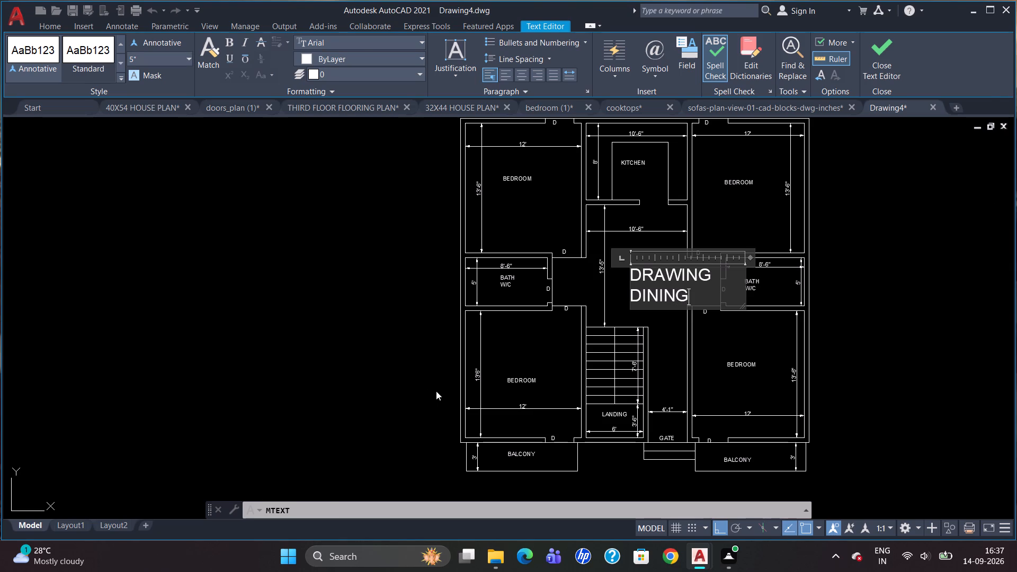
left_click(436, 391)
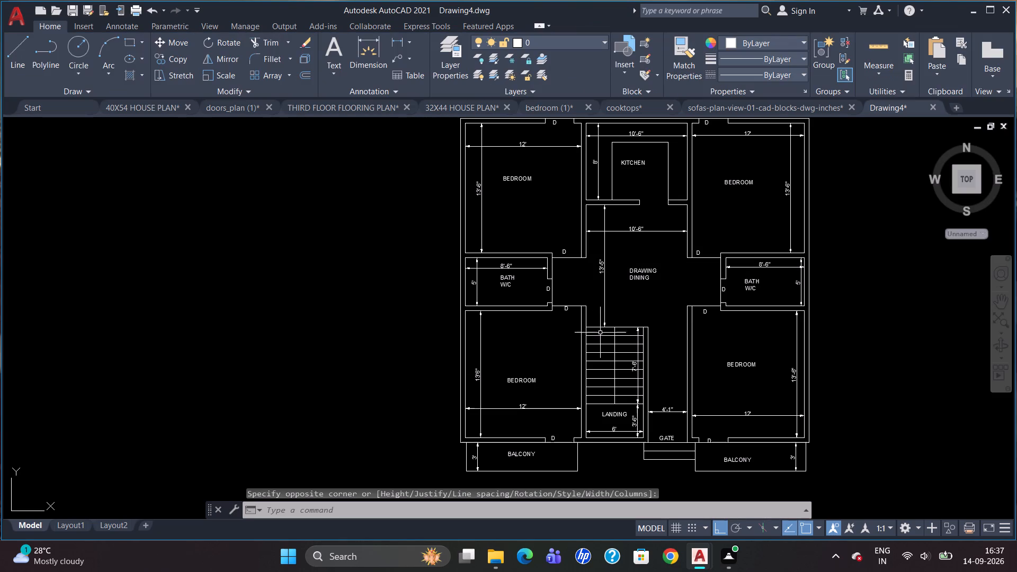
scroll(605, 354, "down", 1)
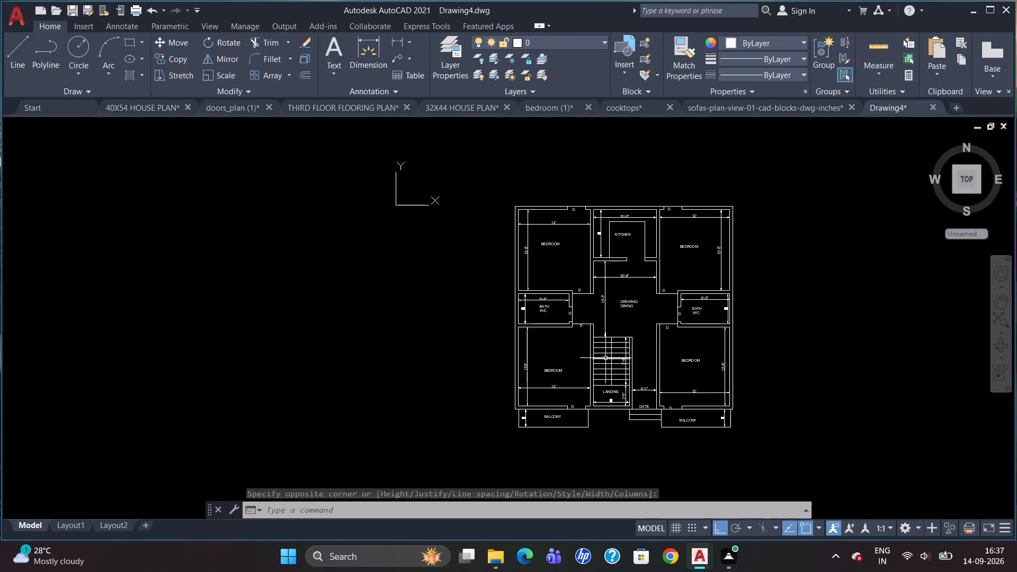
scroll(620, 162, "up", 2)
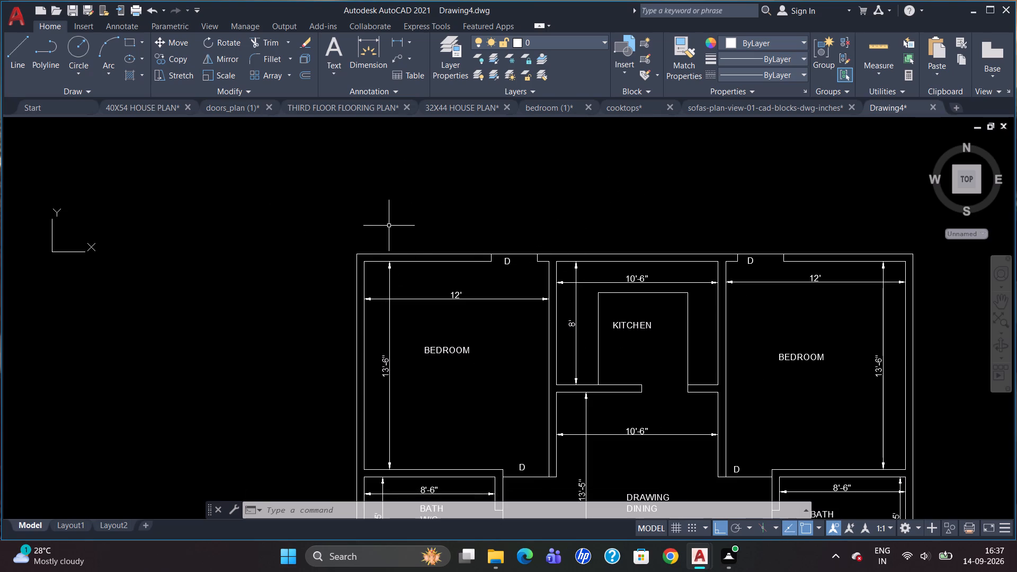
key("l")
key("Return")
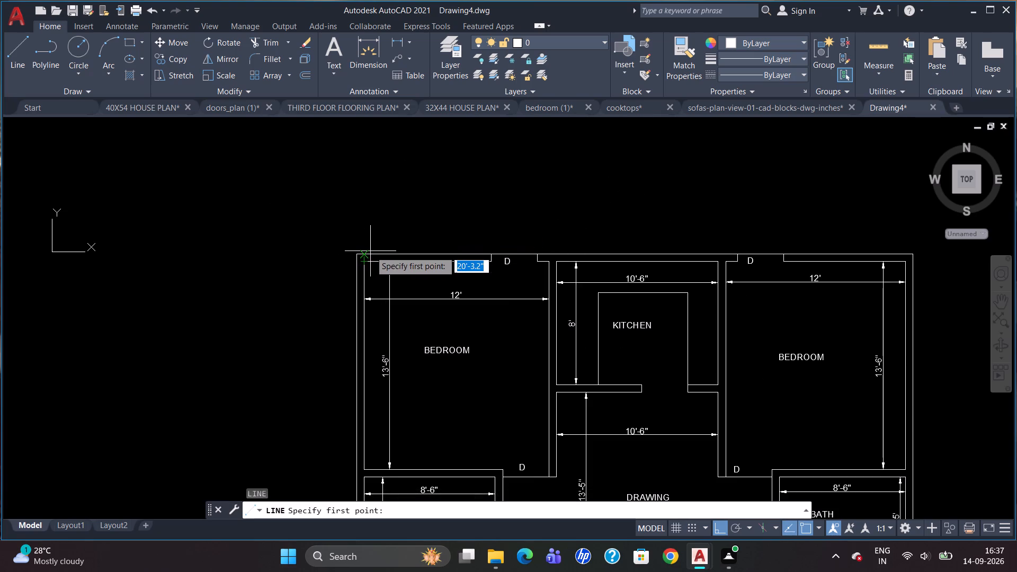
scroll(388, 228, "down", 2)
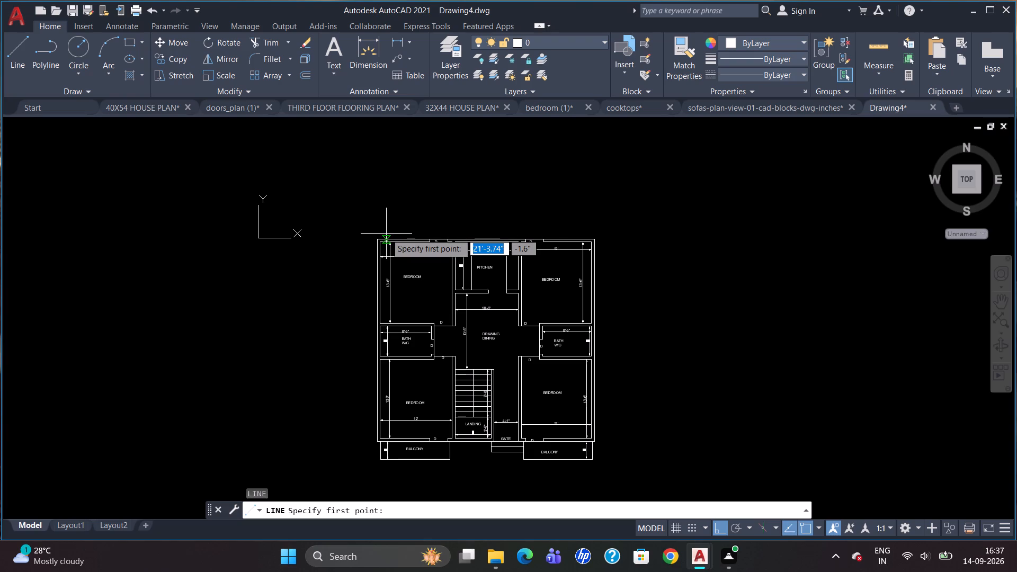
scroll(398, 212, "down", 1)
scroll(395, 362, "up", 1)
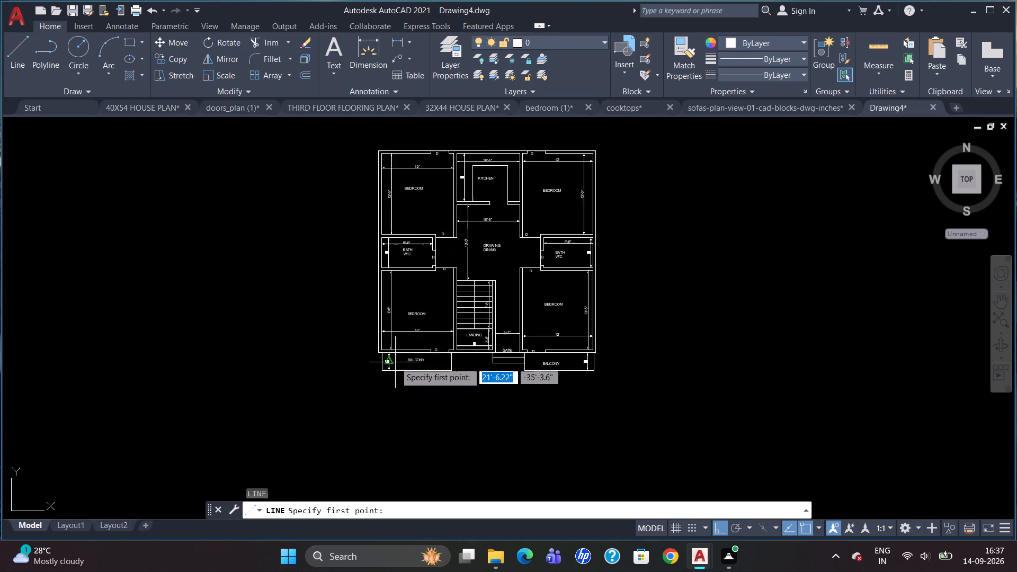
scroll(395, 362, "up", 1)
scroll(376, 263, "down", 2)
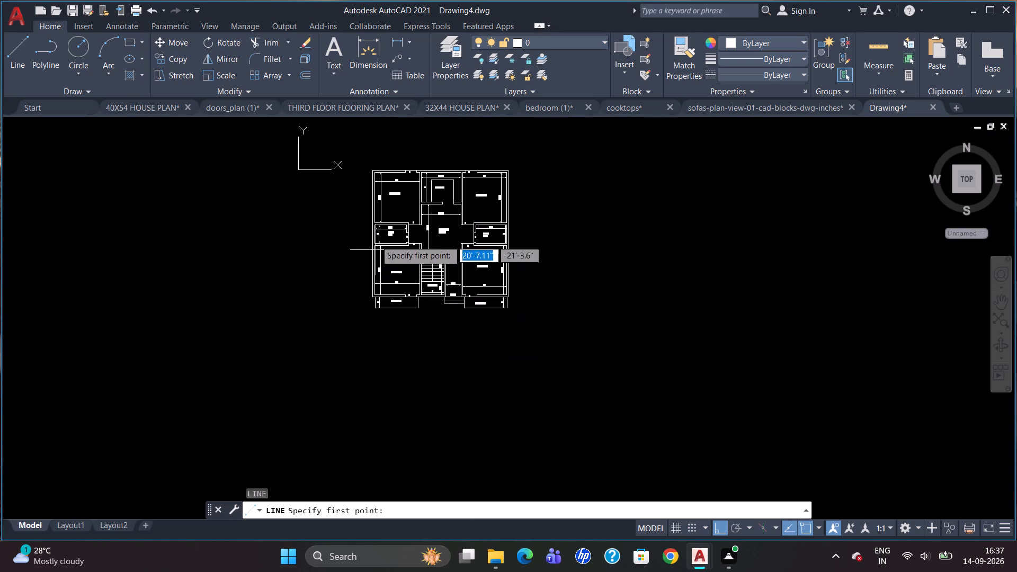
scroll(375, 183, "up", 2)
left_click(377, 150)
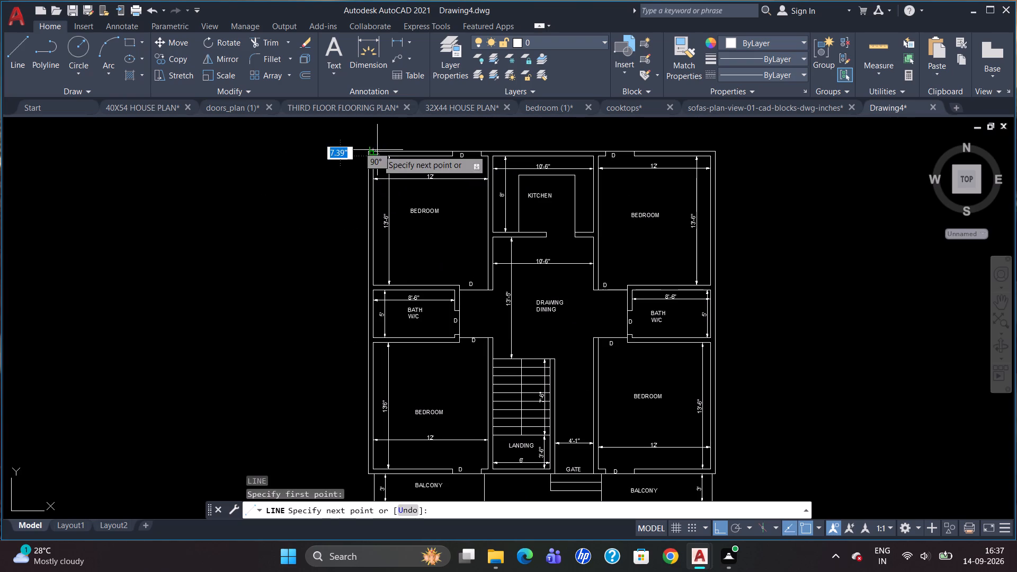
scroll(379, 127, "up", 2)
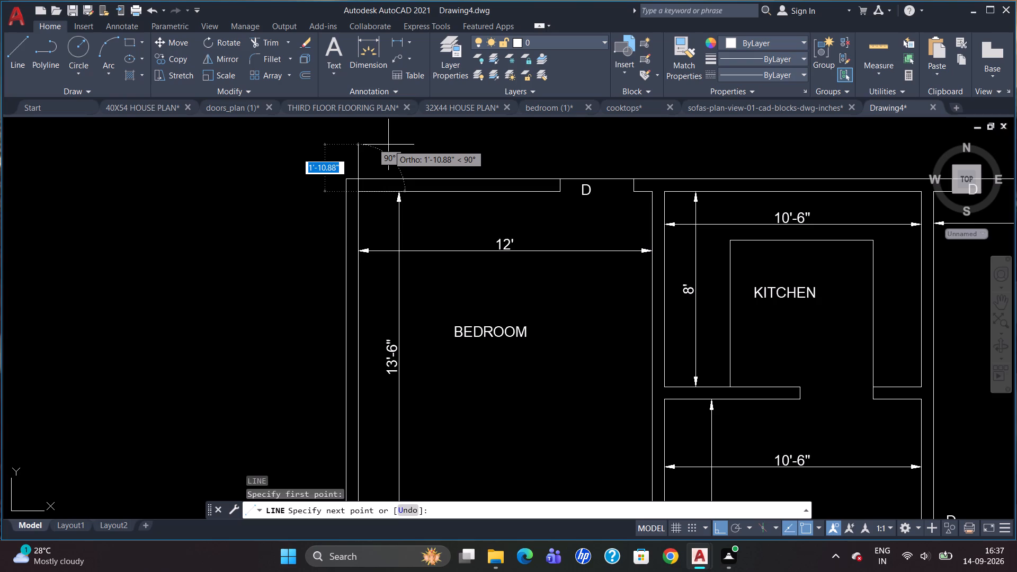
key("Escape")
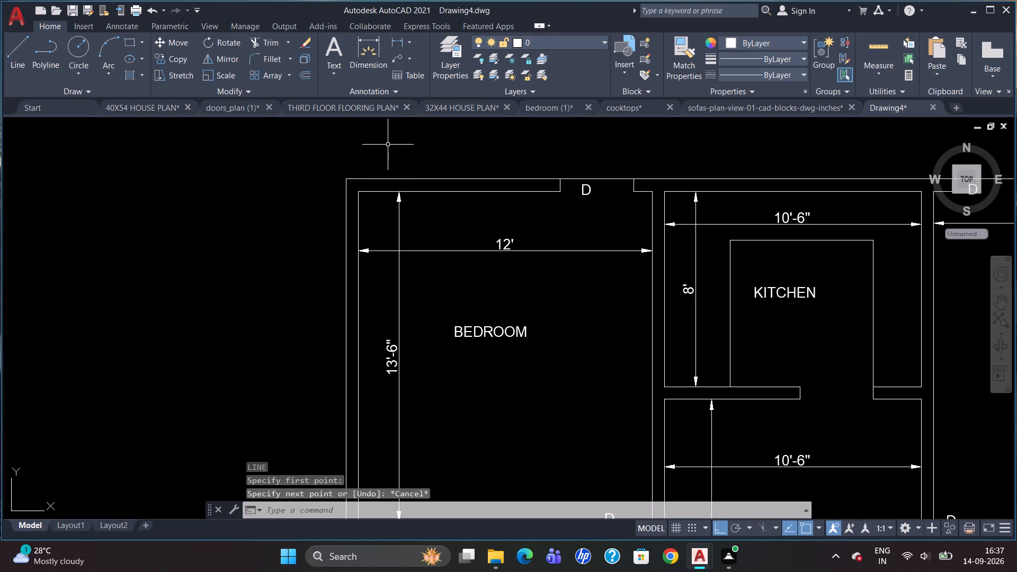
Measure the horizontal offset from the house's lower-left outer corner to the lower-left balcony's outer side.
scroll(434, 214, "down", 2)
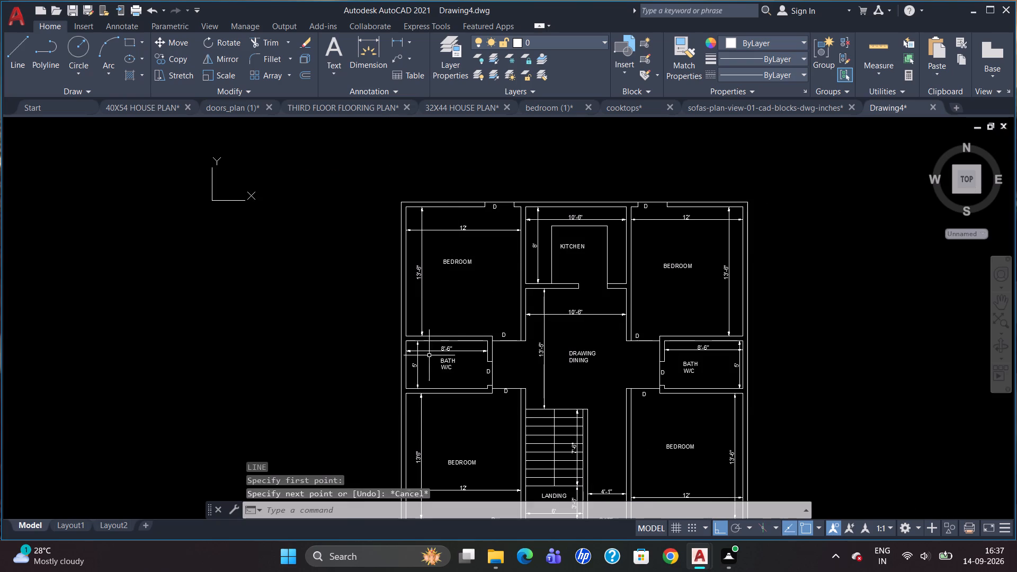
scroll(483, 295, "down", 1)
scroll(430, 441, "up", 5)
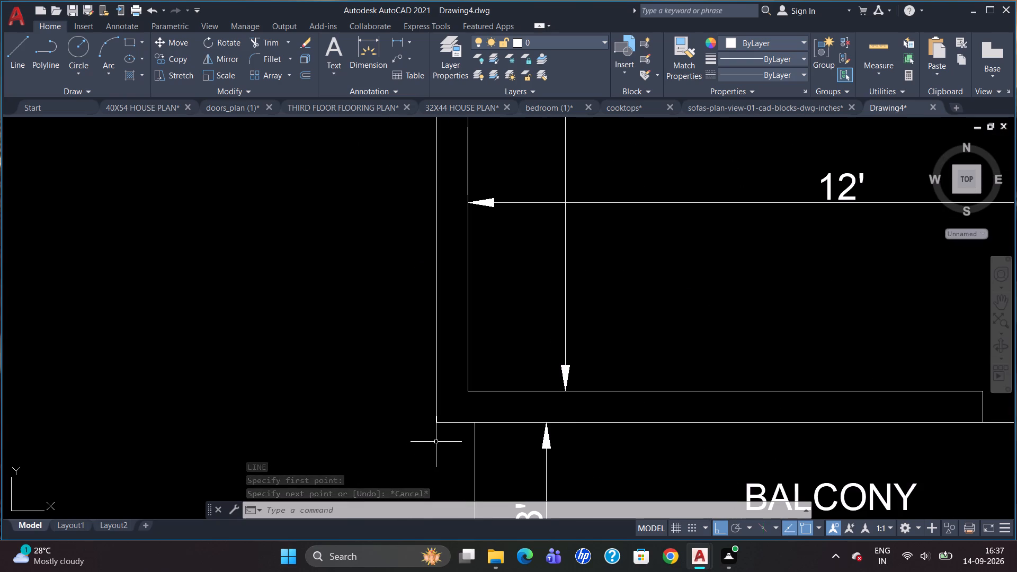
type("DLI")
key("Return")
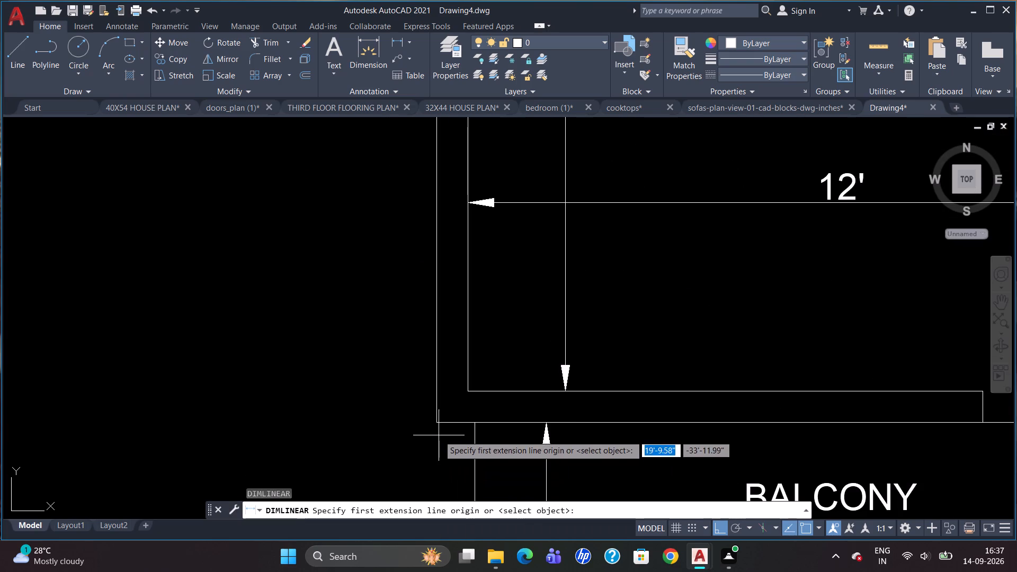
left_click(435, 427)
left_click(477, 424)
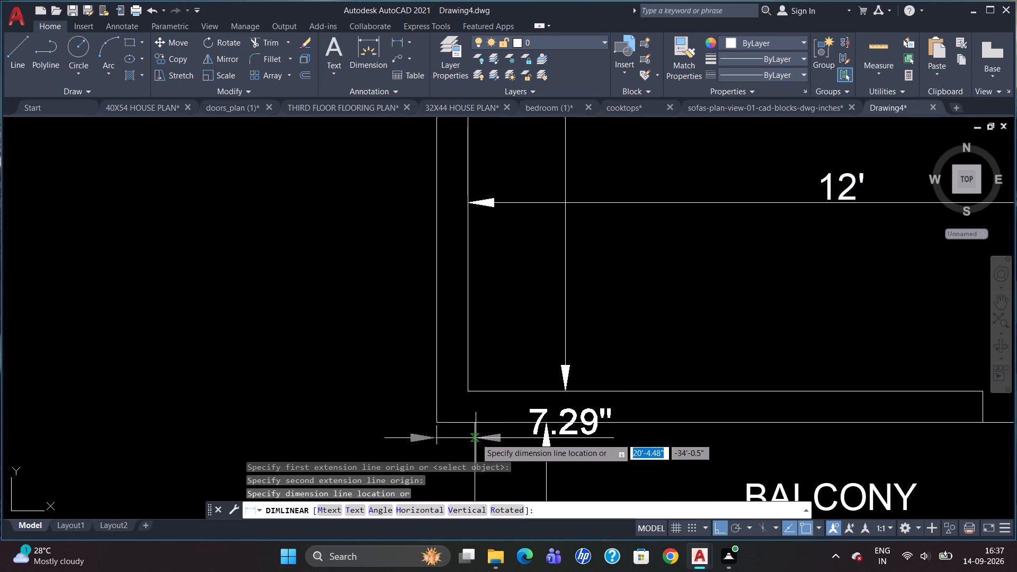
key("Escape")
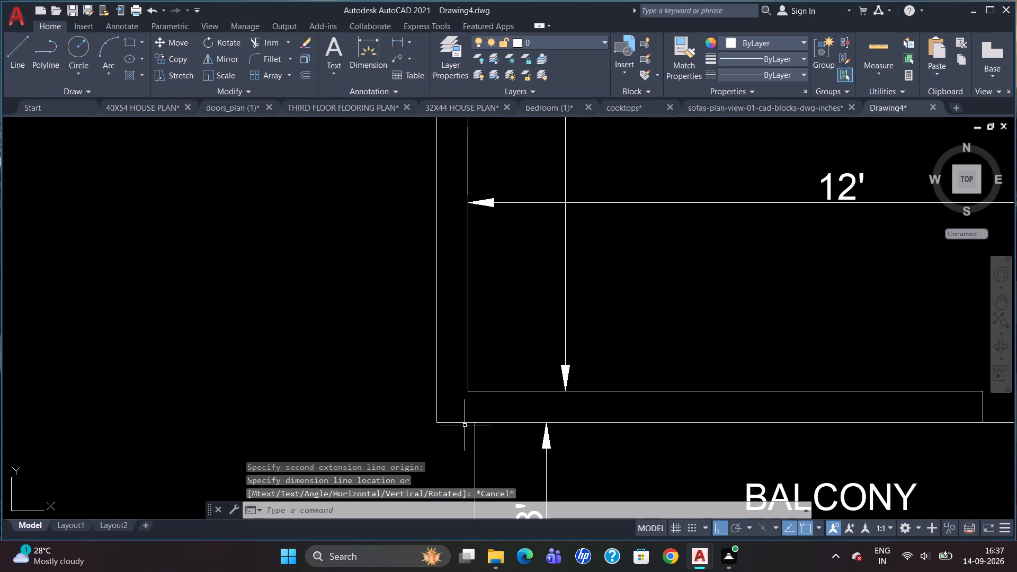
Draw a balcony outline above the upper-left bedroom, starting 7.29" in from the outer corner, 3' deep and about 11'-5" wide.
scroll(468, 434, "down", 7)
scroll(487, 310, "up", 3)
scroll(406, 403, "up", 1)
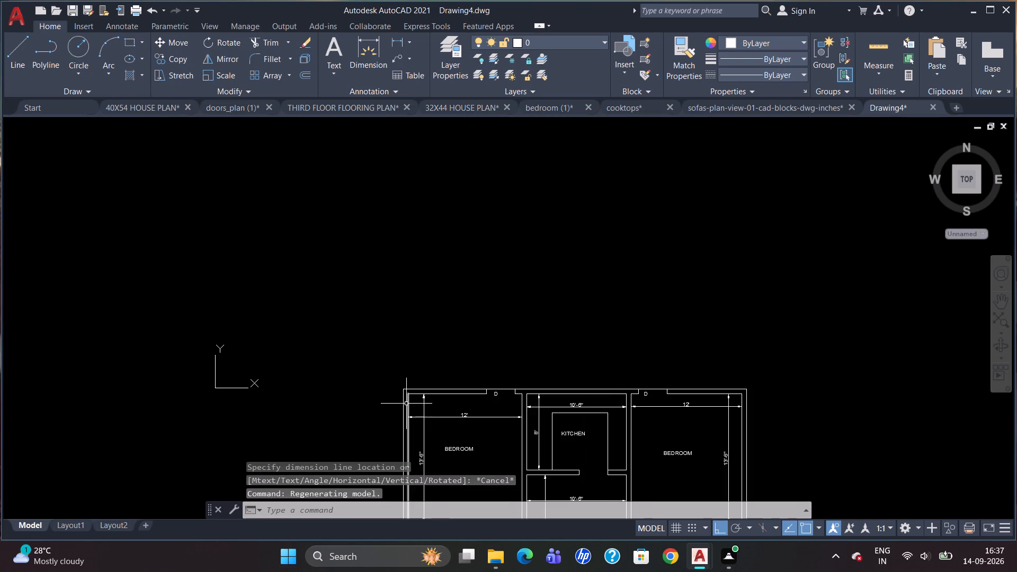
scroll(388, 392, "up", 1)
key("l")
key("Return")
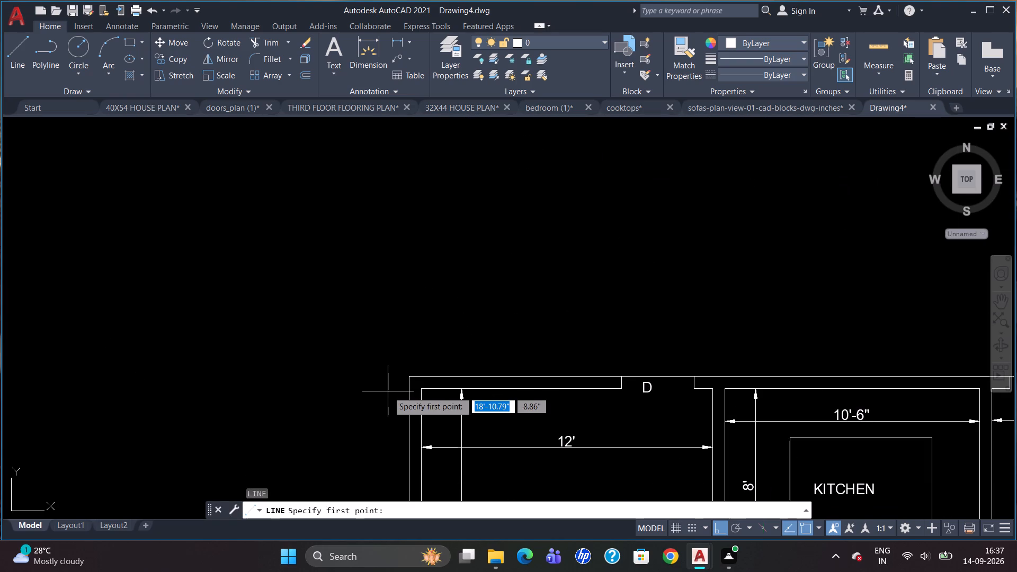
type("TL")
key("BackSpace")
key("k")
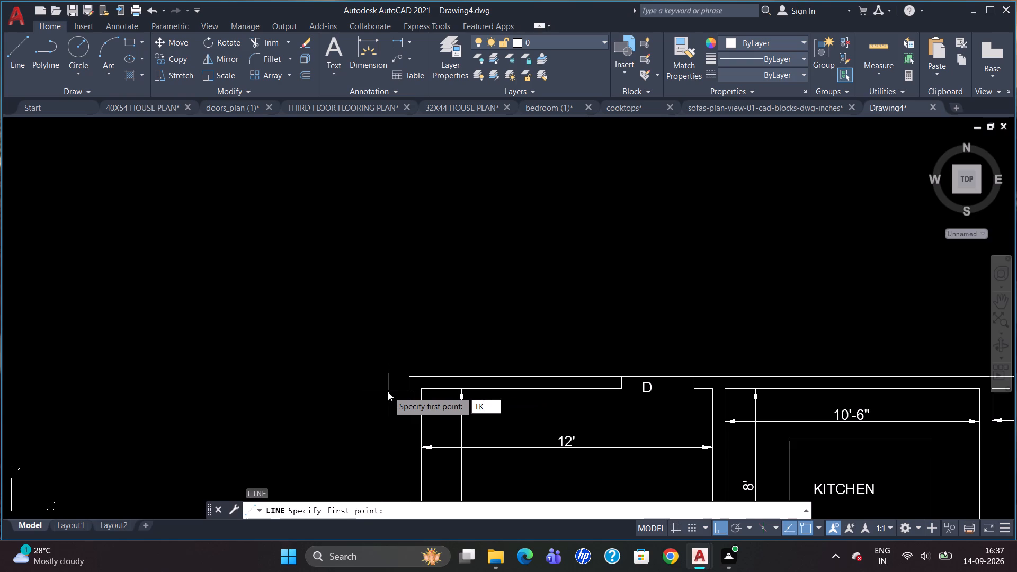
key("Return")
left_click(411, 378)
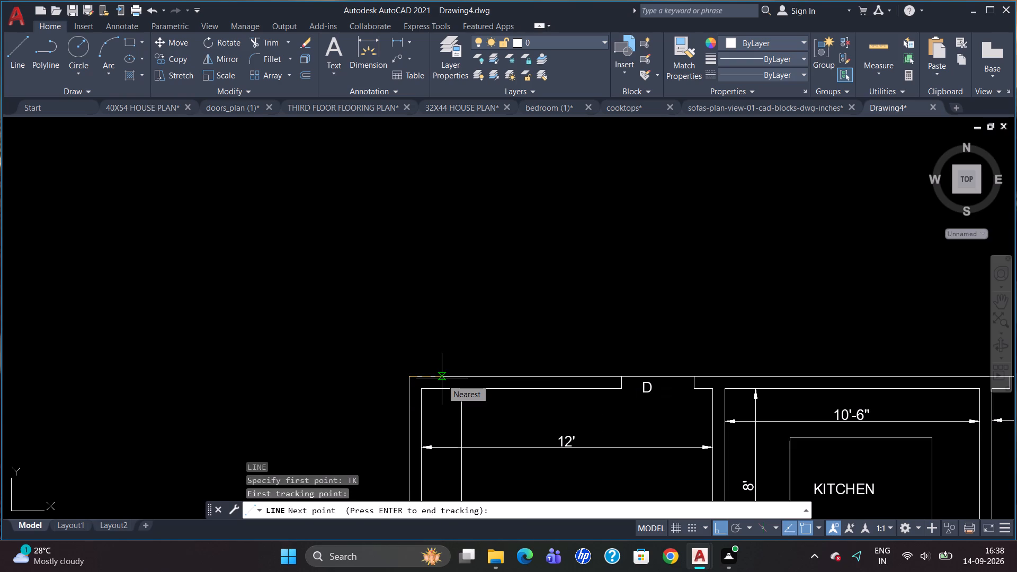
type("7.29\"")
key("Return")
key("Return")
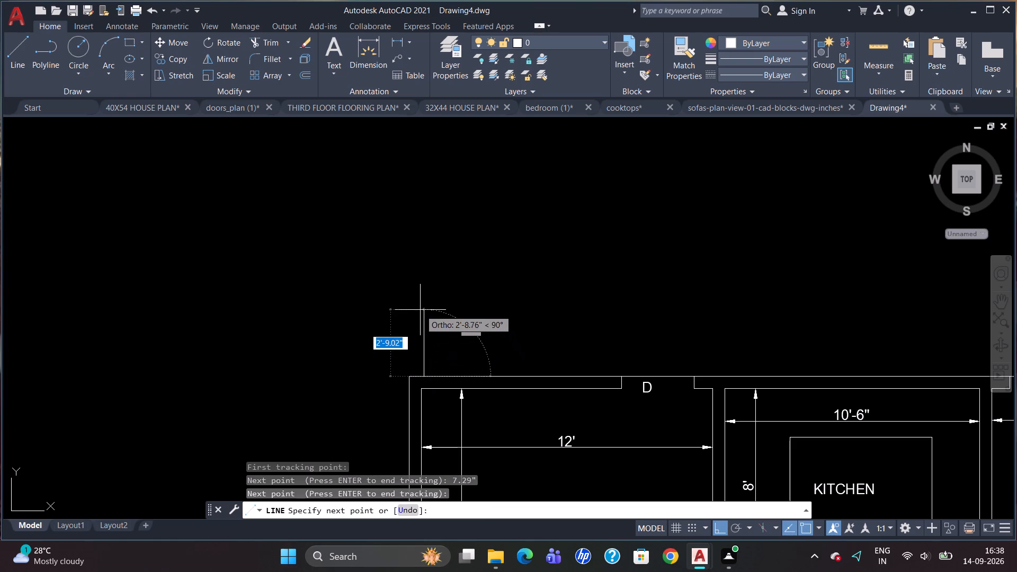
type("3'")
key("Return")
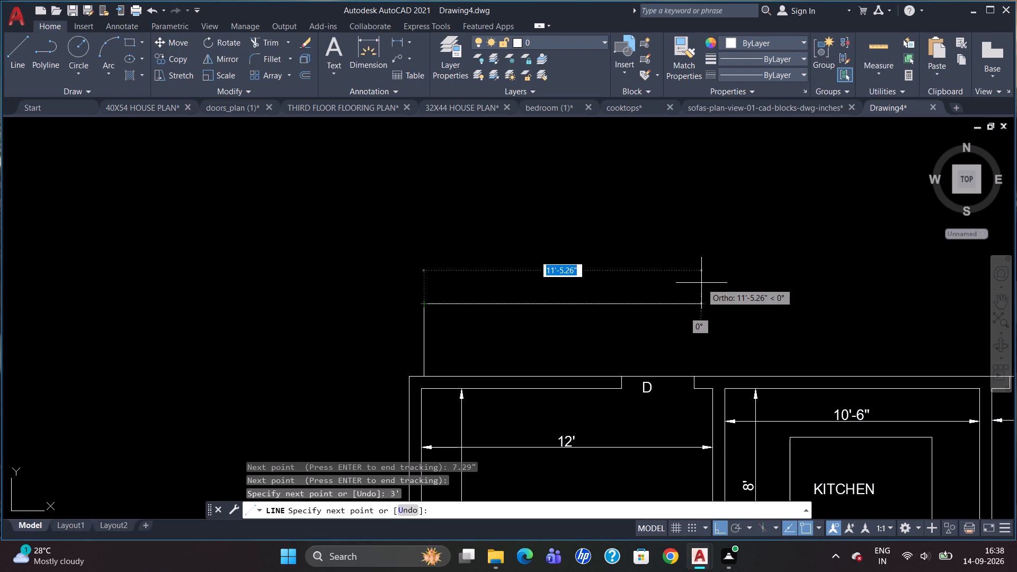
left_click(701, 283)
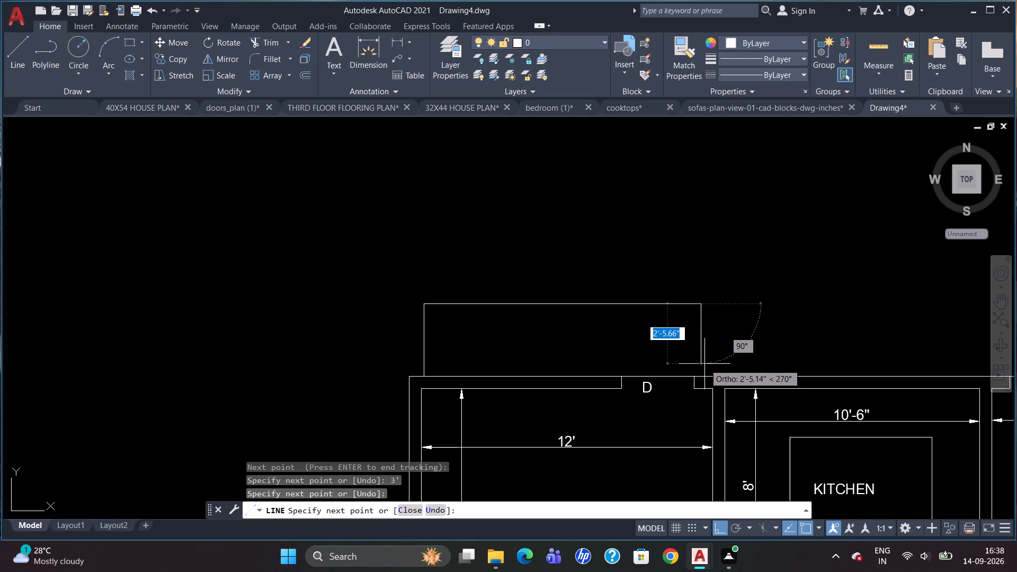
left_click(706, 374)
key("Escape")
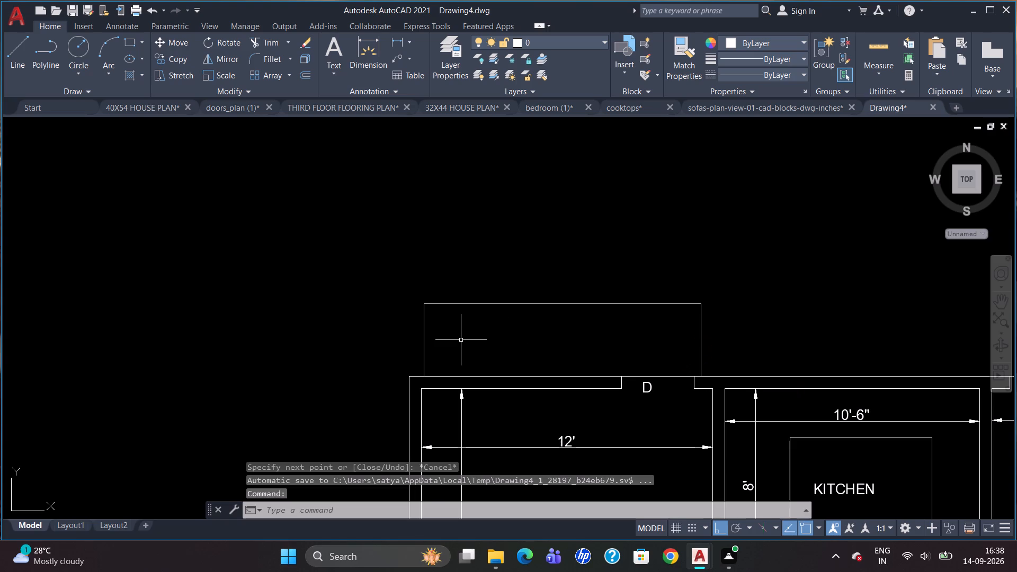
Add a vertical linear dimension for the upper-left balcony's depth, just inside its outer side.
key("d")
type("LI")
key("Return")
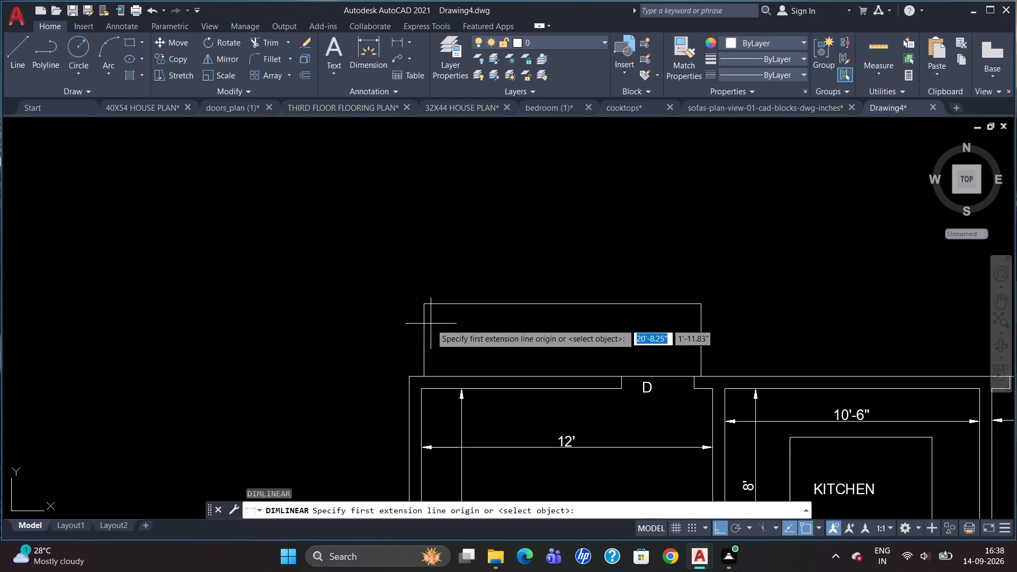
left_click(425, 305)
left_click(429, 373)
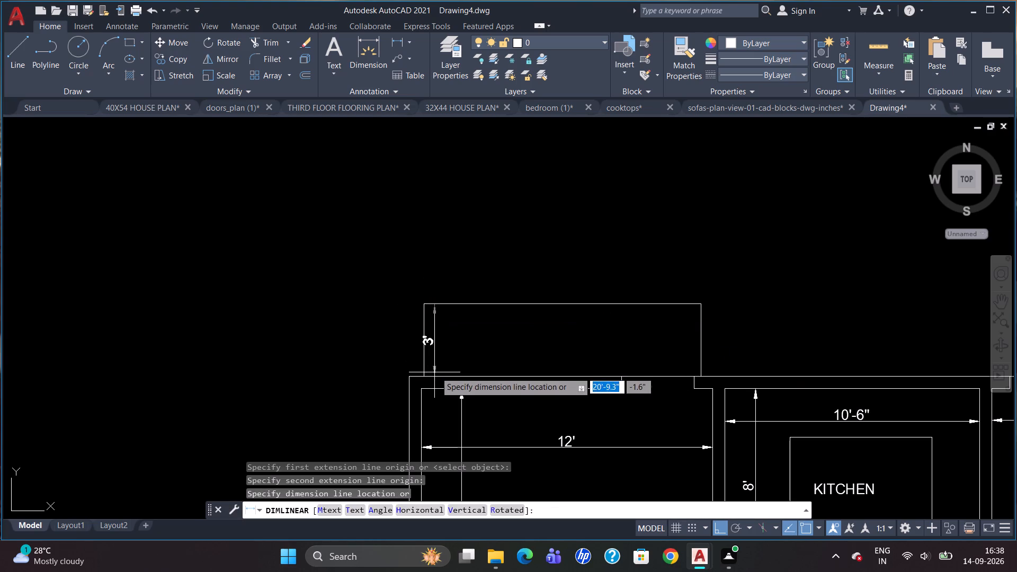
left_click(447, 371)
Label the upper-left balcony BALCONY in 5" text.
key("t")
key("Return")
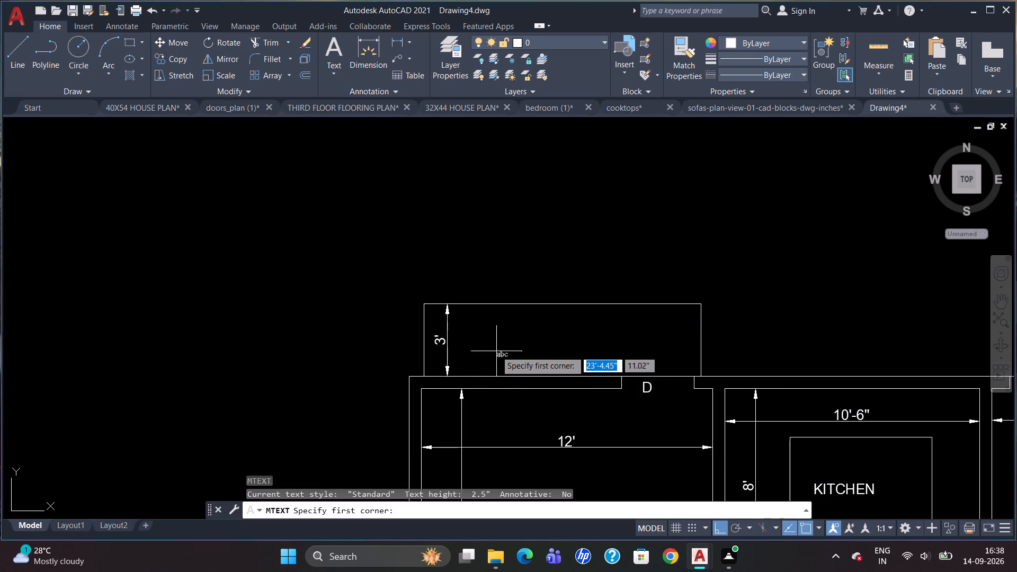
left_click_drag(493, 334, 499, 339)
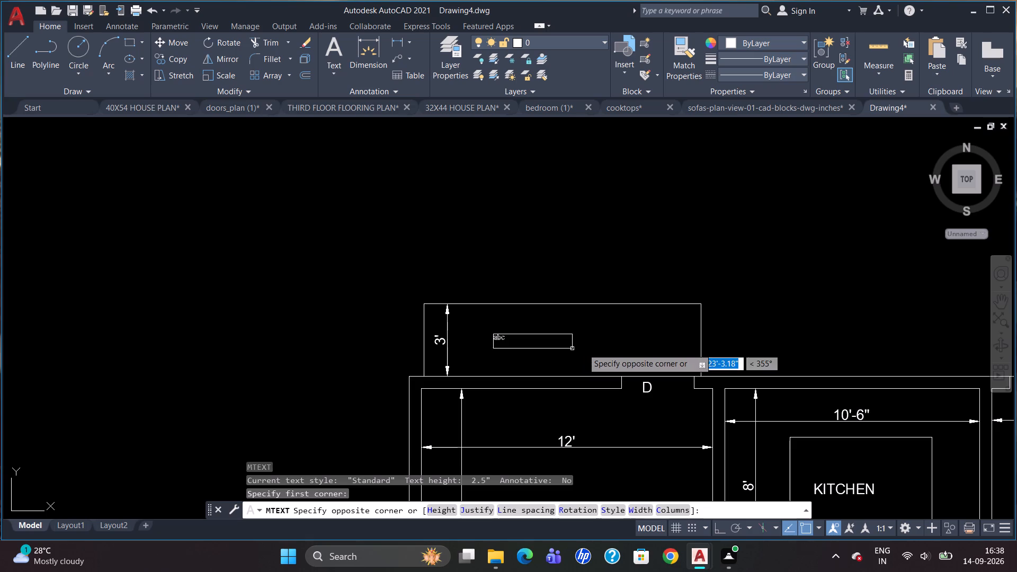
left_click(655, 353)
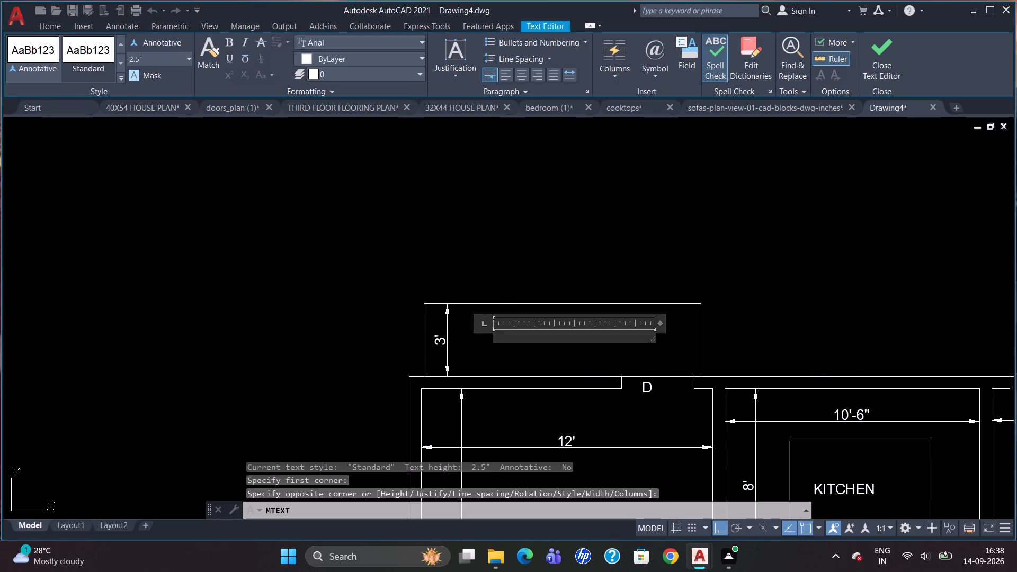
left_click(154, 59)
key("BackSpace")
key("5")
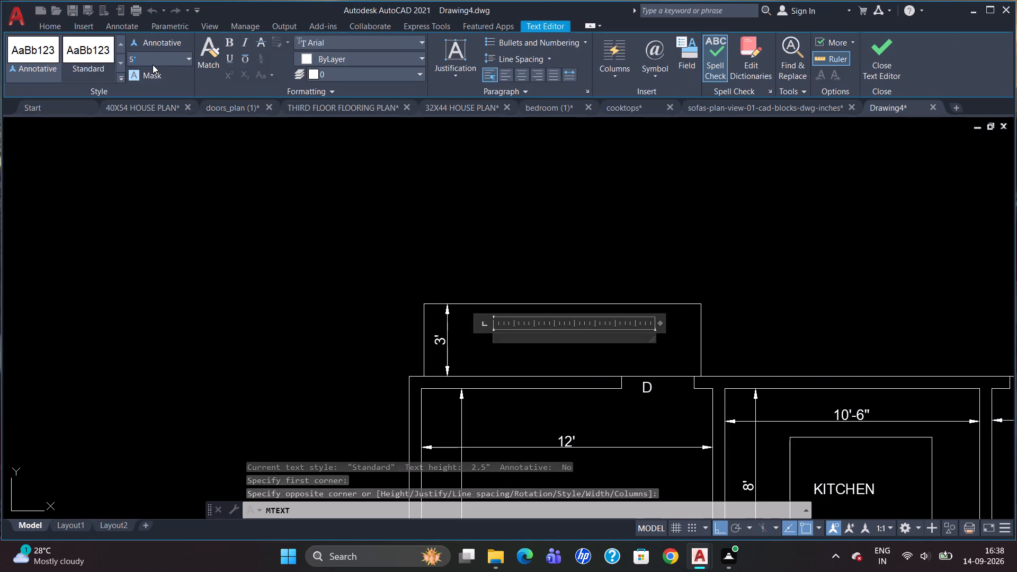
key("Return")
type("BA")
type("LCON")
key("y")
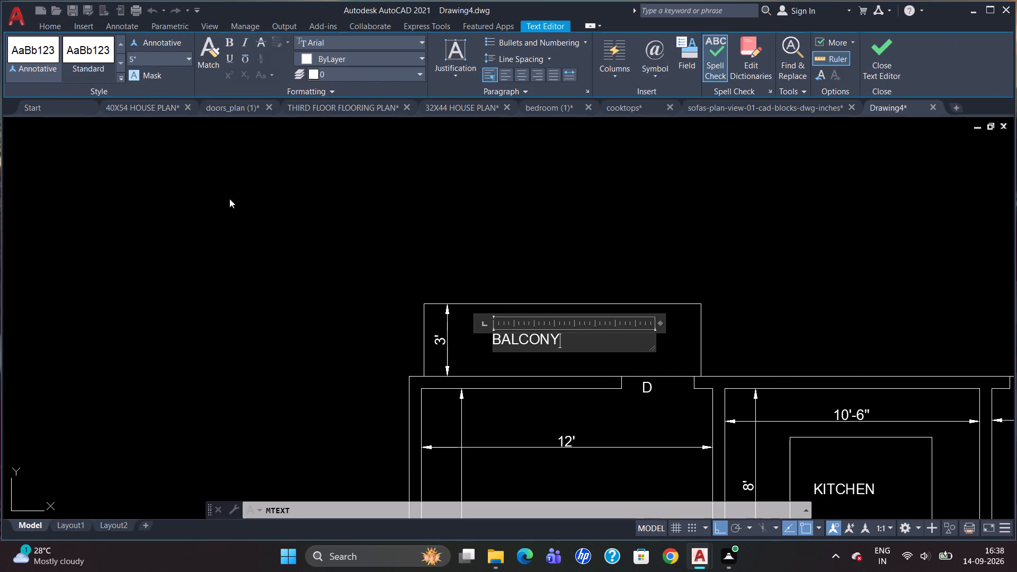
left_click(233, 202)
key("Escape")
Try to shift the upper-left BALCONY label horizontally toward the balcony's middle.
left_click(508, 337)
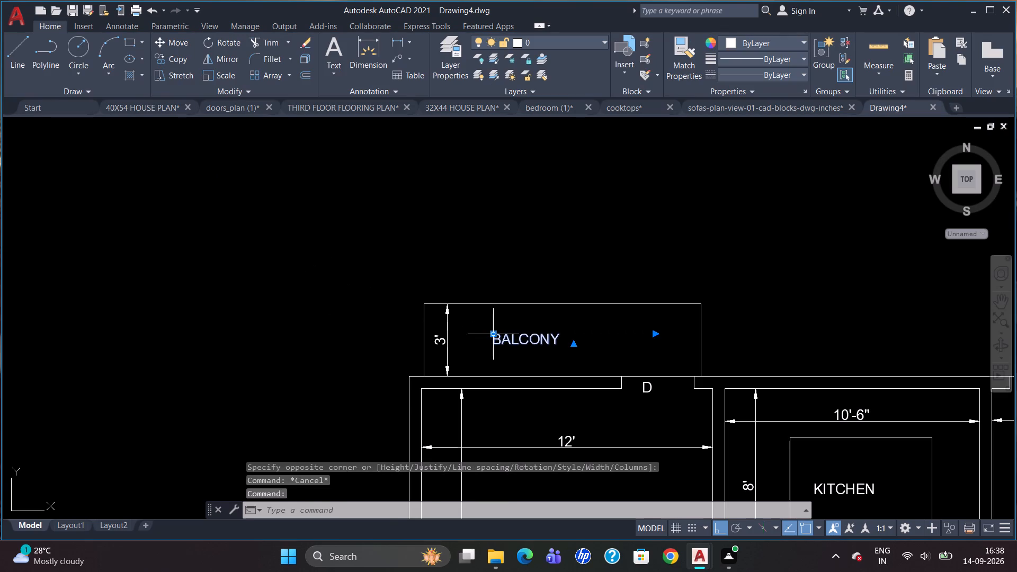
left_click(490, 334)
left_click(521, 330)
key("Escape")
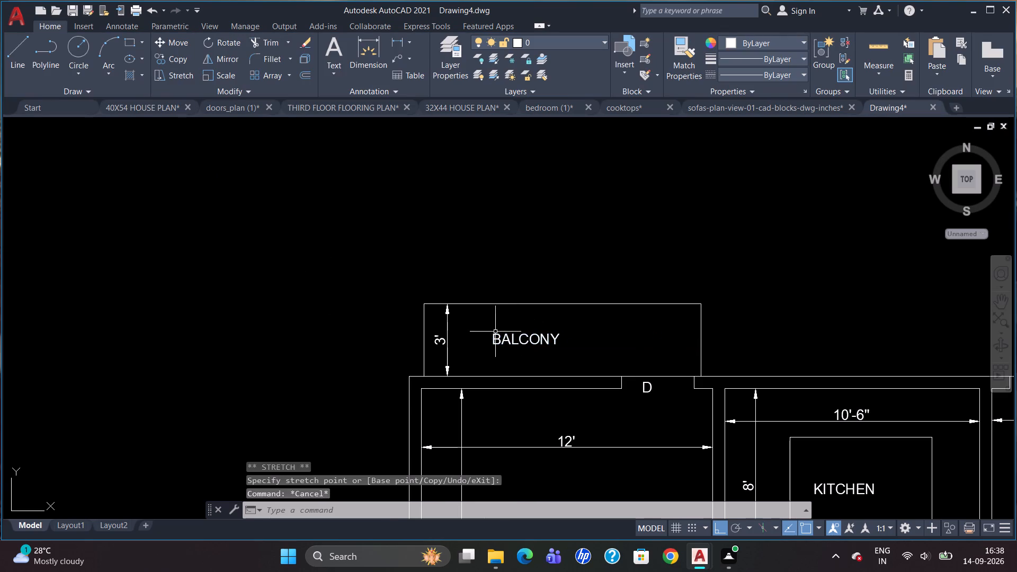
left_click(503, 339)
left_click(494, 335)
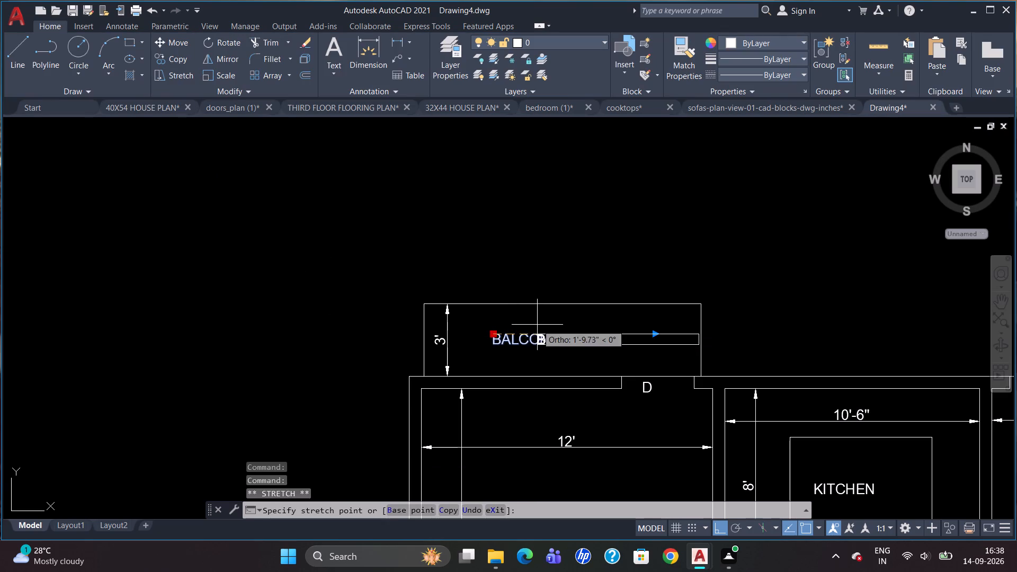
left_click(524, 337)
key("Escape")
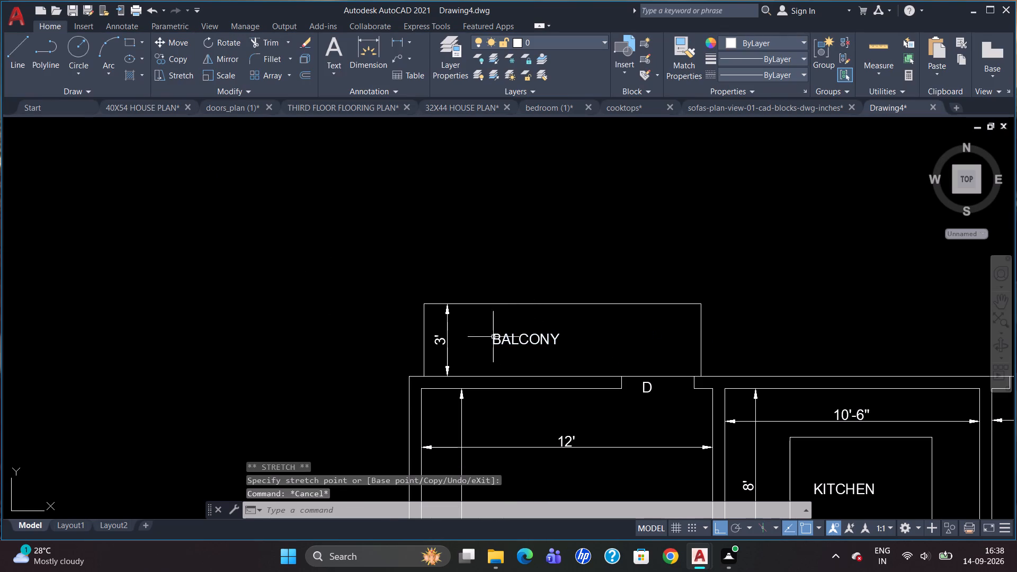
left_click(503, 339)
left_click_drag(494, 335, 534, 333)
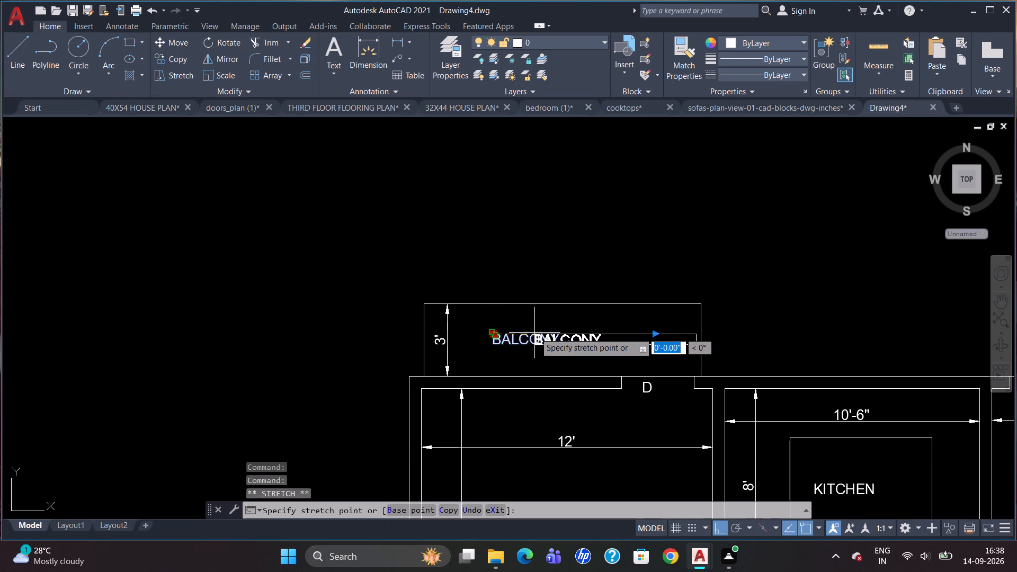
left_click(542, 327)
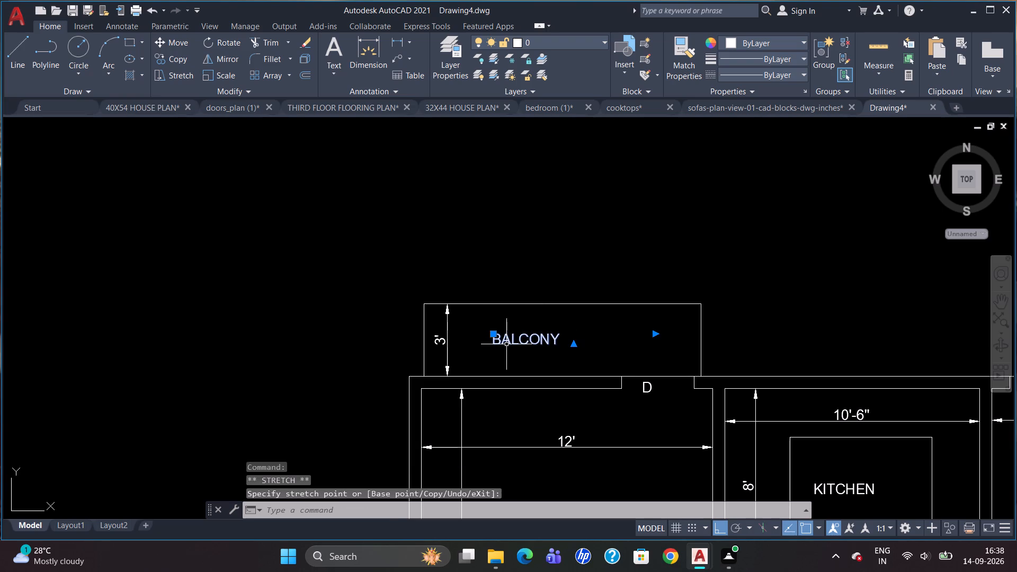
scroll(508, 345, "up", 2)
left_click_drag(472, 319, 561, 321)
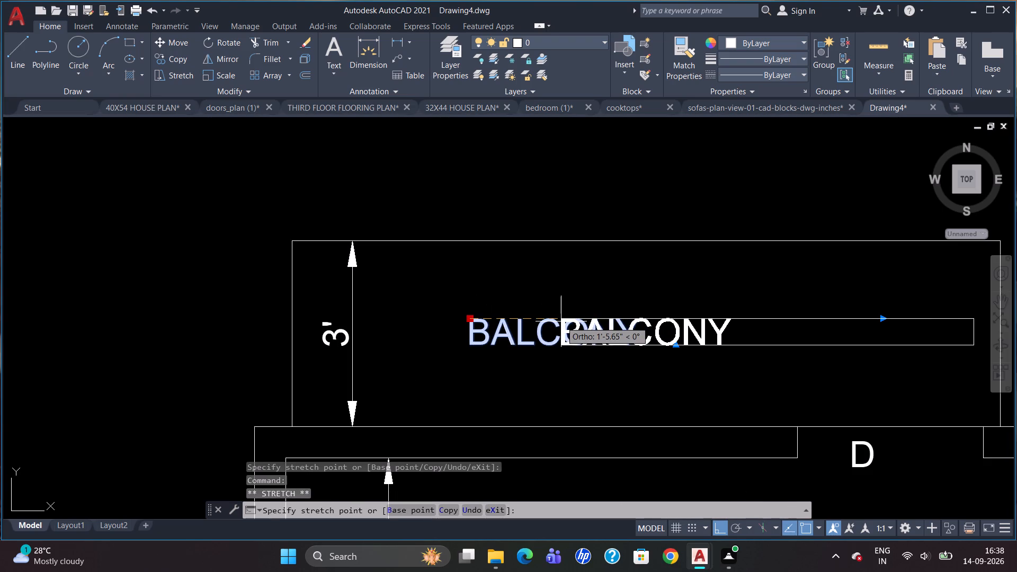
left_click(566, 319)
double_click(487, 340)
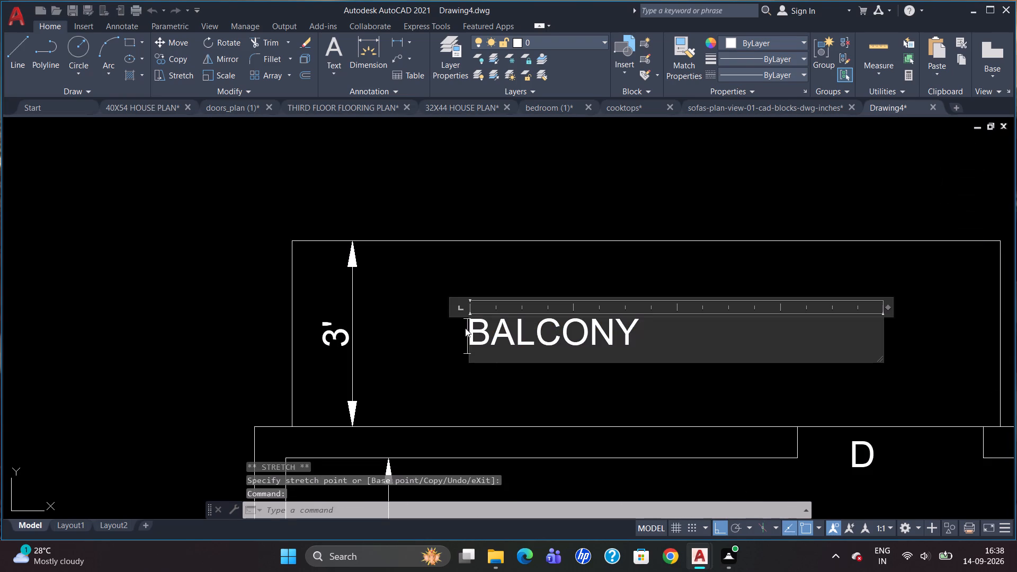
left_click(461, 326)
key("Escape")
Shift the upper-left BALCONY label horizontally away from the depth dimension, toward the balcony's middle.
left_click(474, 323)
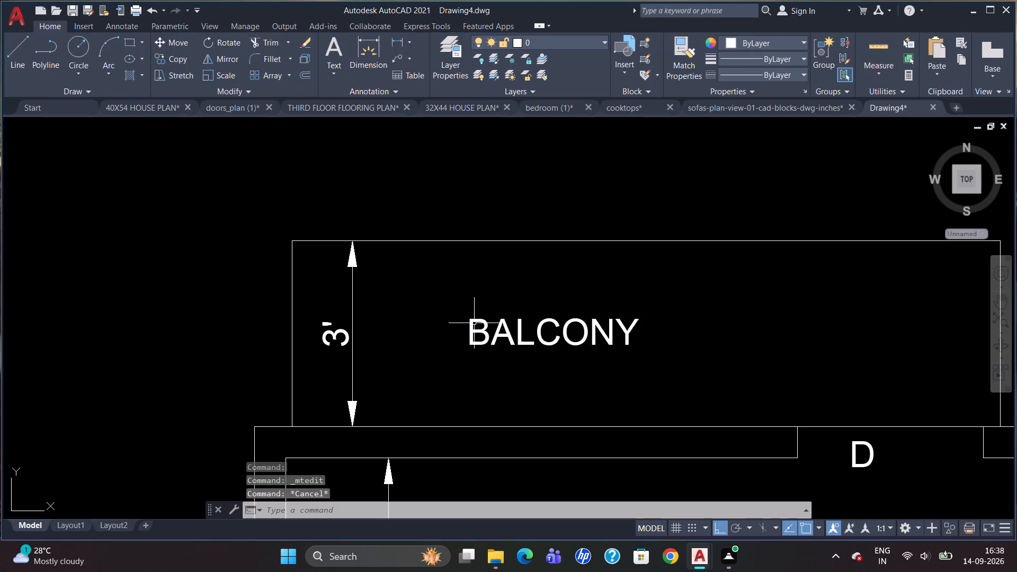
left_click(468, 320)
left_click_drag(468, 320, 522, 320)
left_click(541, 315)
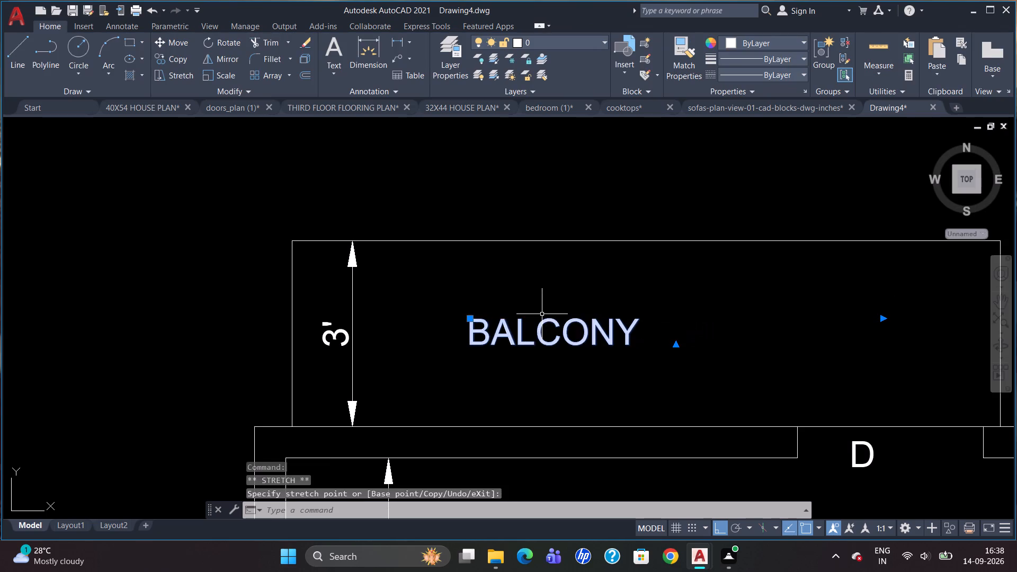
left_click_drag(469, 319, 549, 322)
left_click(549, 321)
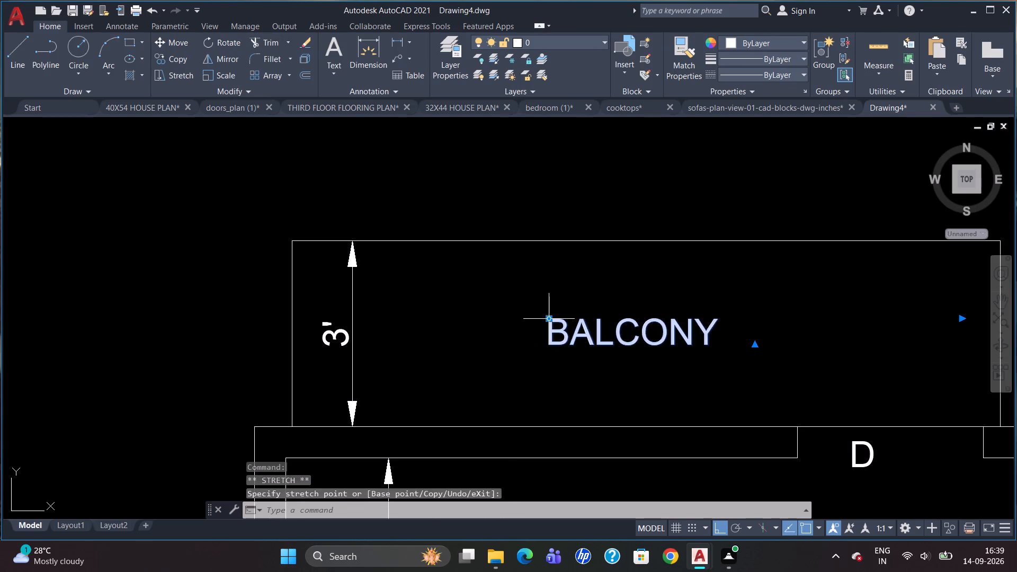
key("Escape")
Measure the horizontal offset between the house's lower-right outer corner and the lower-right balcony's outer side.
scroll(409, 244, "down", 5)
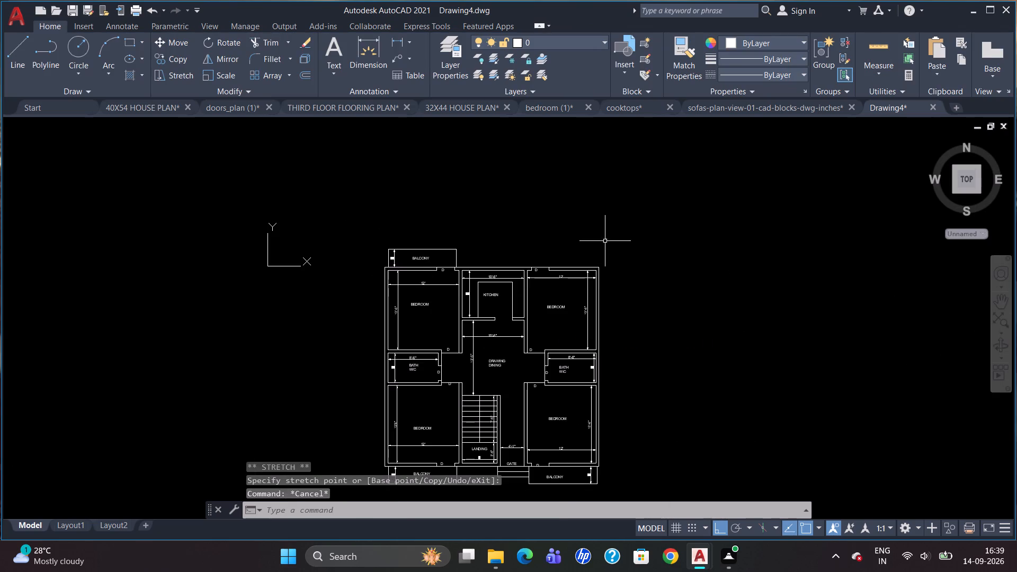
scroll(606, 238, "up", 2)
scroll(585, 260, "down", 2)
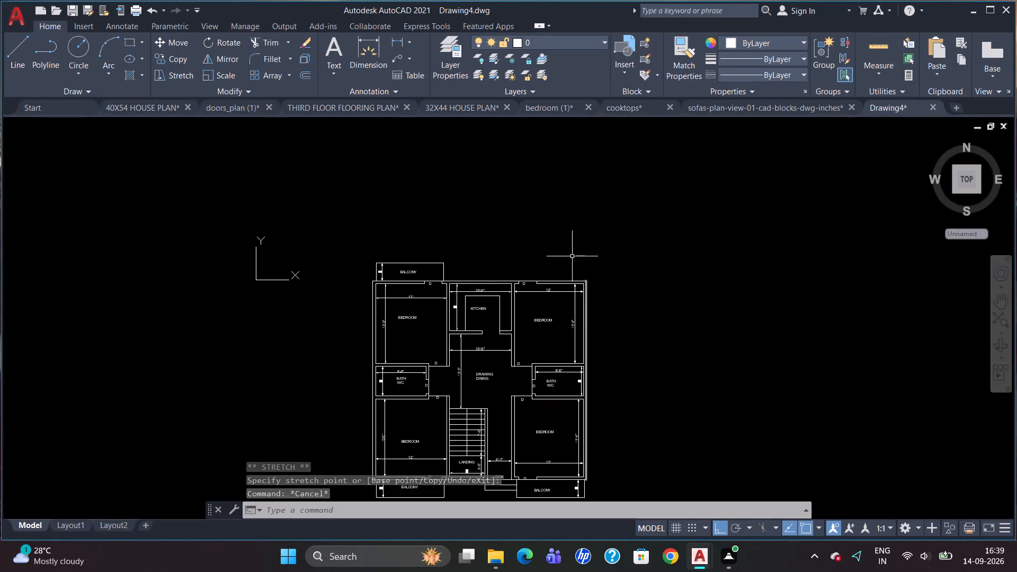
scroll(572, 263, "down", 2)
scroll(572, 358, "up", 5)
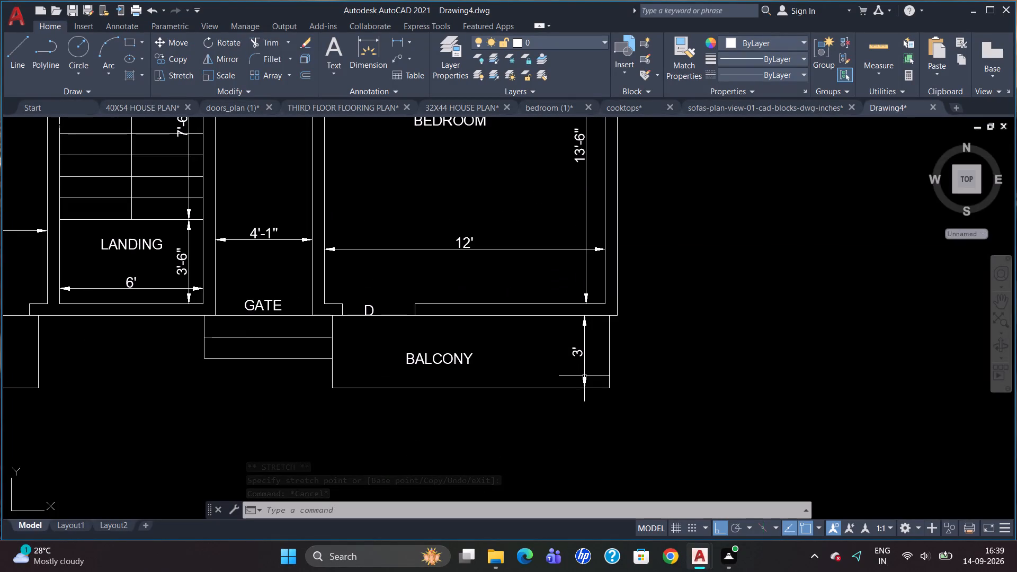
type("DLI")
key("Return")
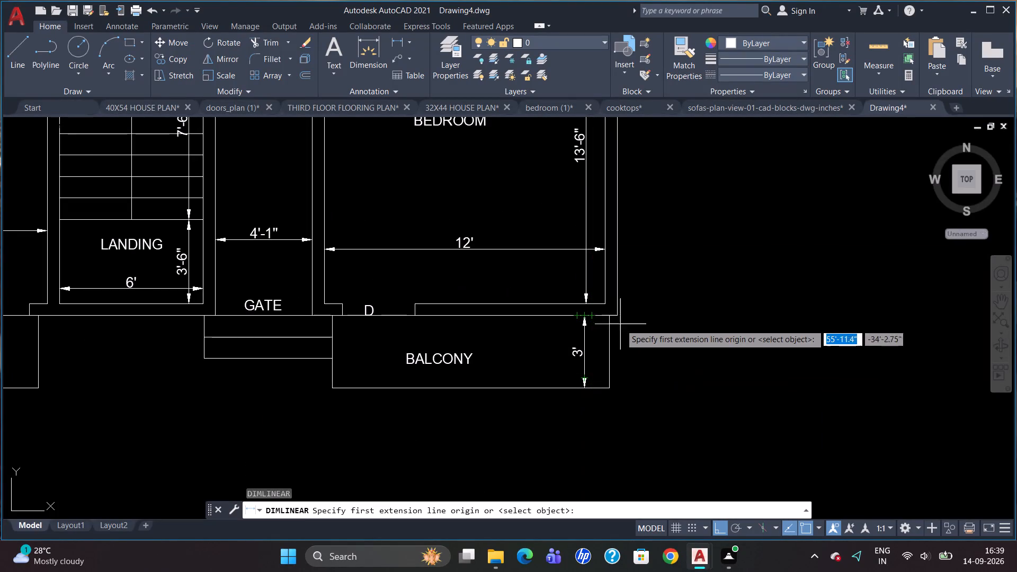
left_click(620, 312)
left_click(608, 316)
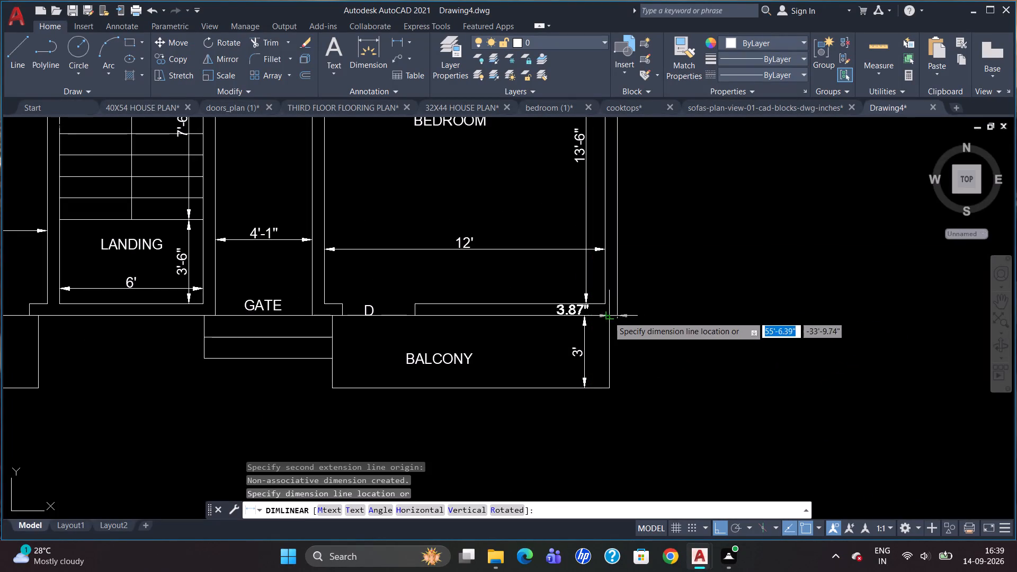
key("Escape")
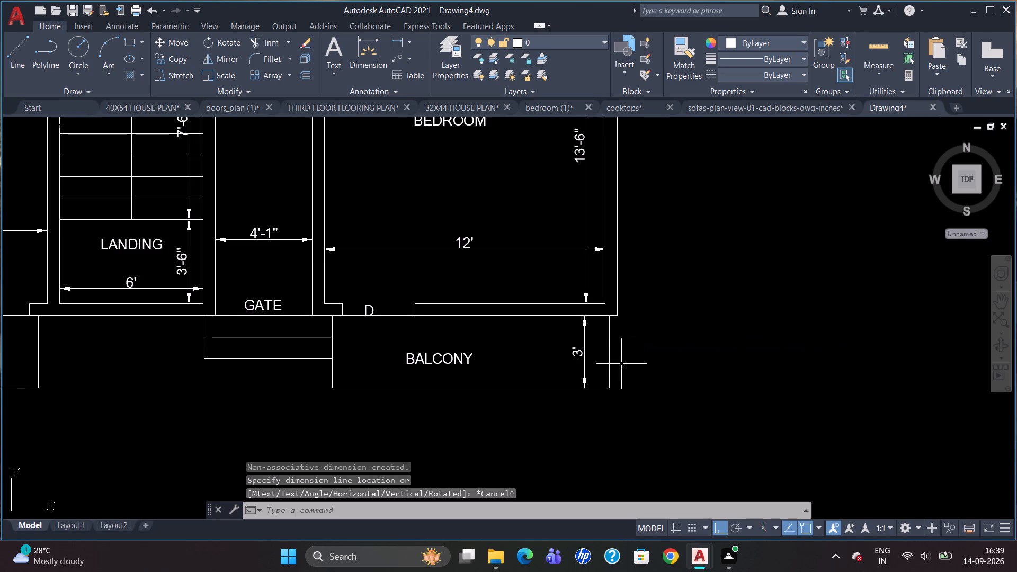
Draw the upper-right balcony's 3' outer side line outward from the wall, starting 3.87" in from the house's upper-right outer corner.
scroll(622, 369, "down", 4)
scroll(645, 223, "up", 3)
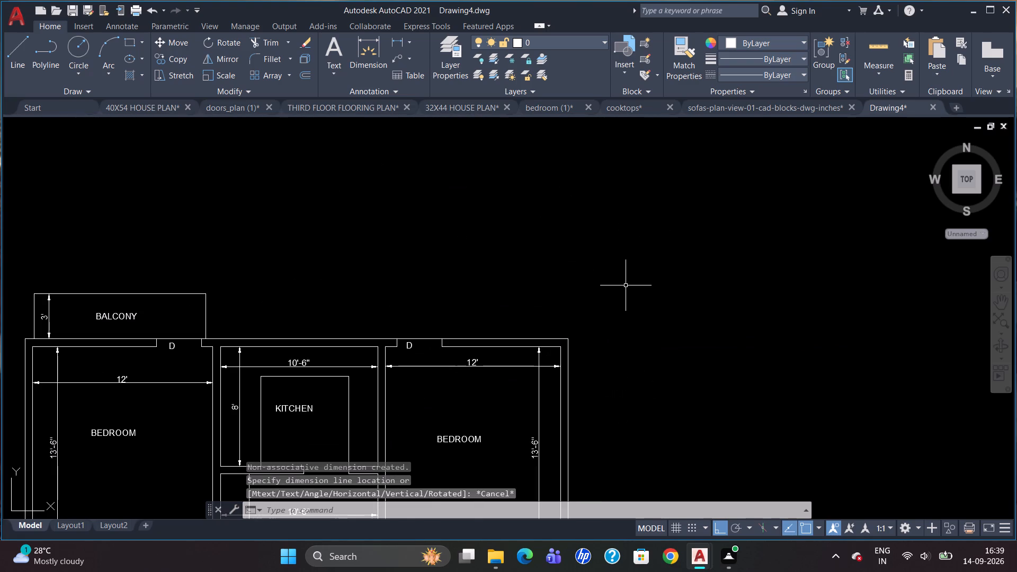
key("l")
key("Return")
type("TL")
key("BackSpace")
key("j")
key("BackSpace")
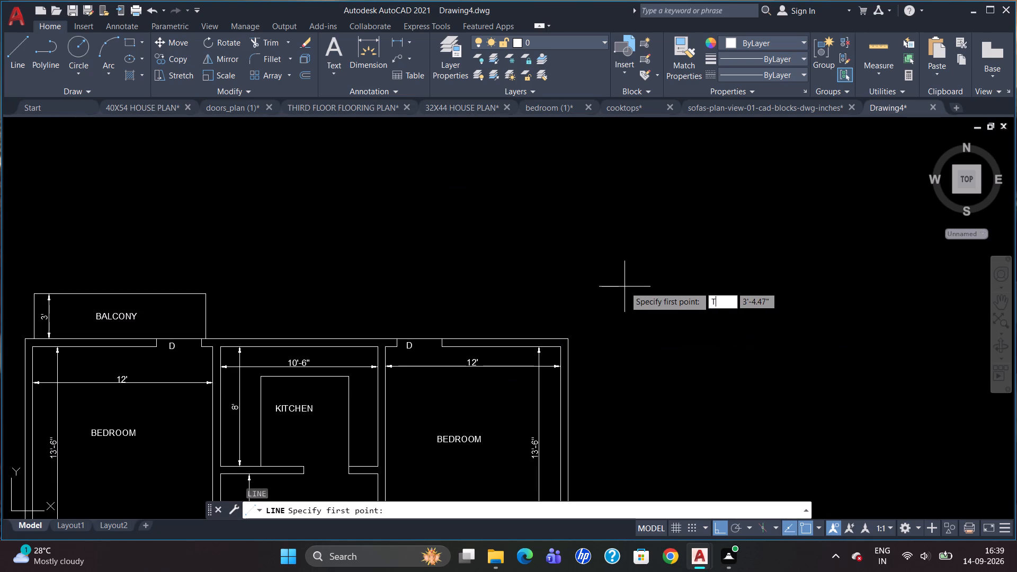
key("k")
key("Return")
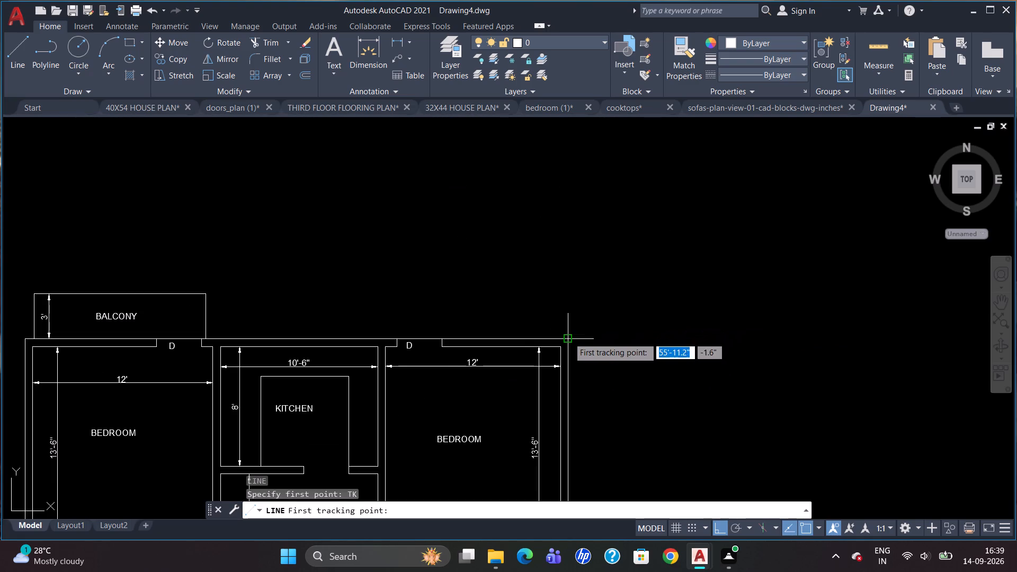
left_click(568, 337)
type("3.")
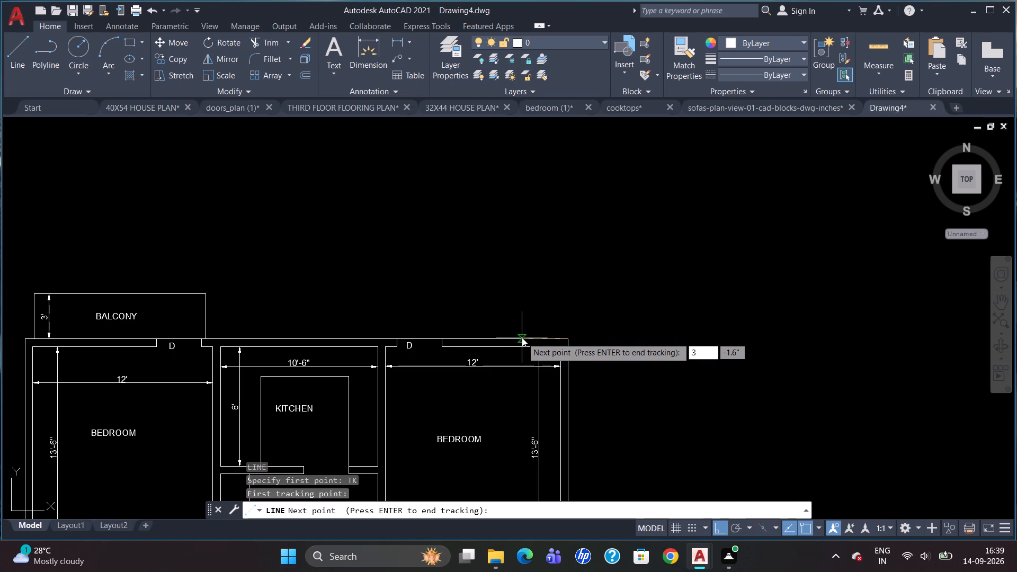
type("87")
key("shift+quotedbl")
key("Return")
key("Return")
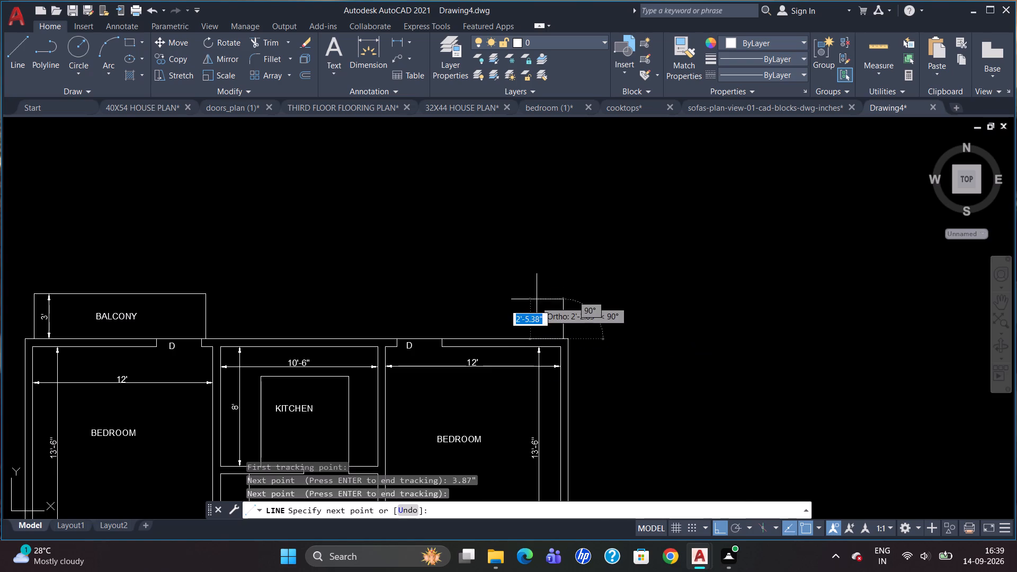
type("3'")
key("Return")
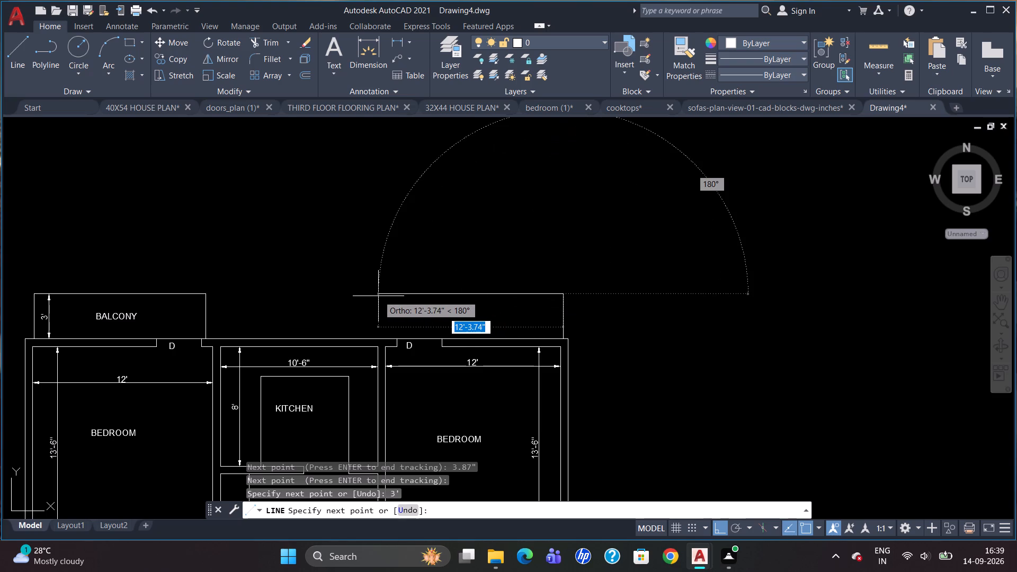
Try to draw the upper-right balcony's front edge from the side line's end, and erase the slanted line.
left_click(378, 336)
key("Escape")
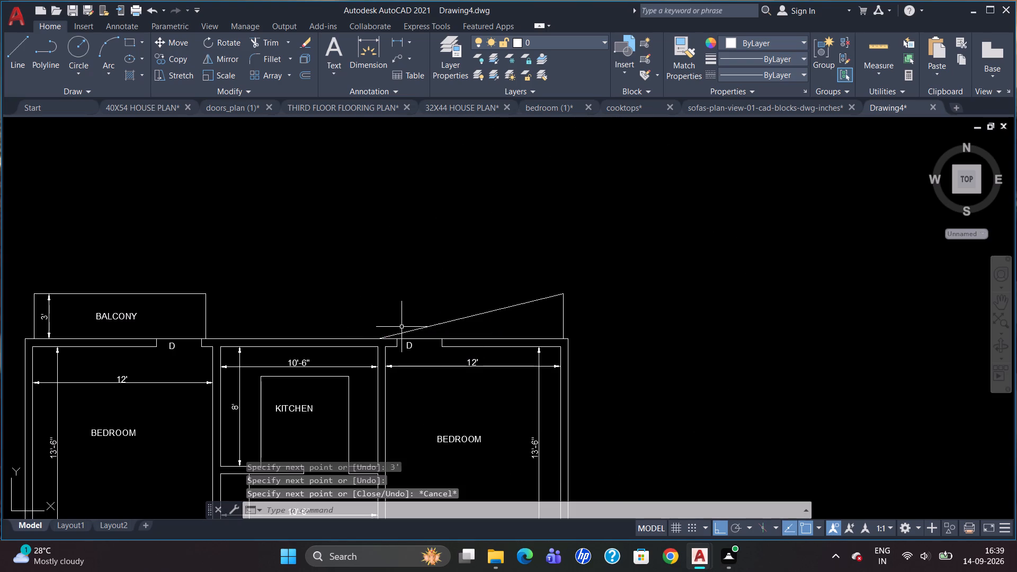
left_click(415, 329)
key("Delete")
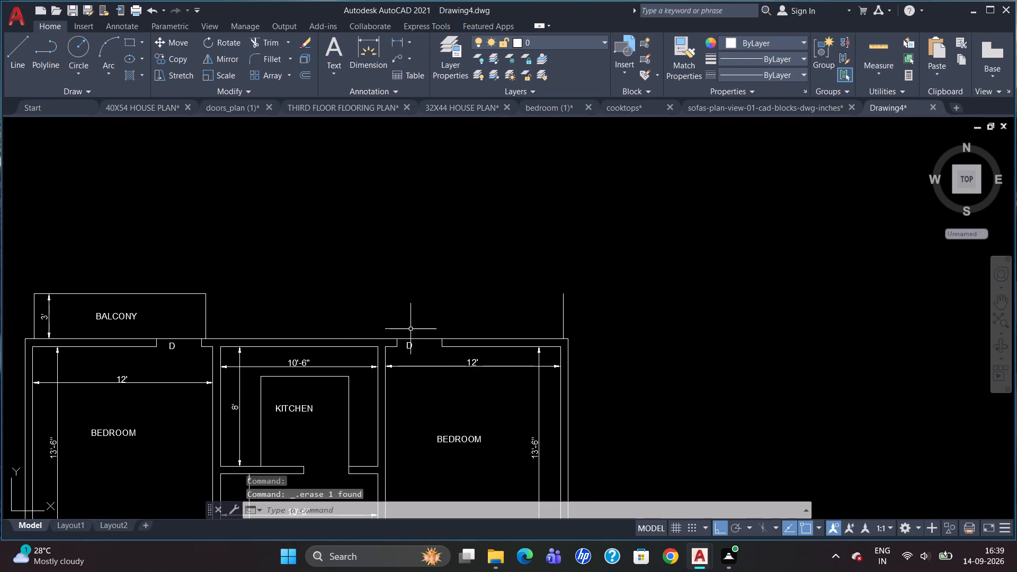
Draw the upper-right balcony's front edge about 12'-10.5" long from the side line's end, and its inner side down to the wall.
key("l")
key("Return")
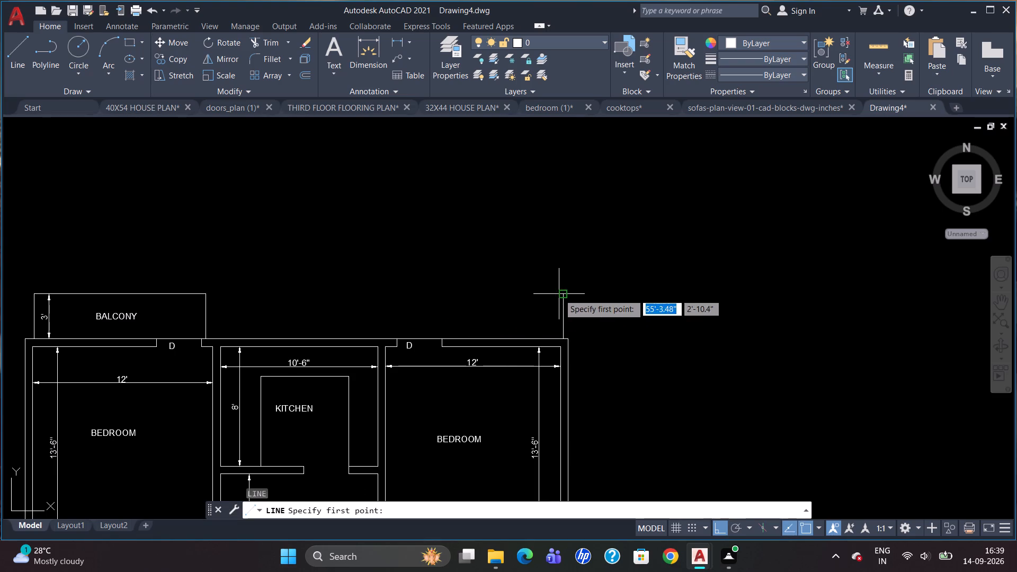
left_click(562, 294)
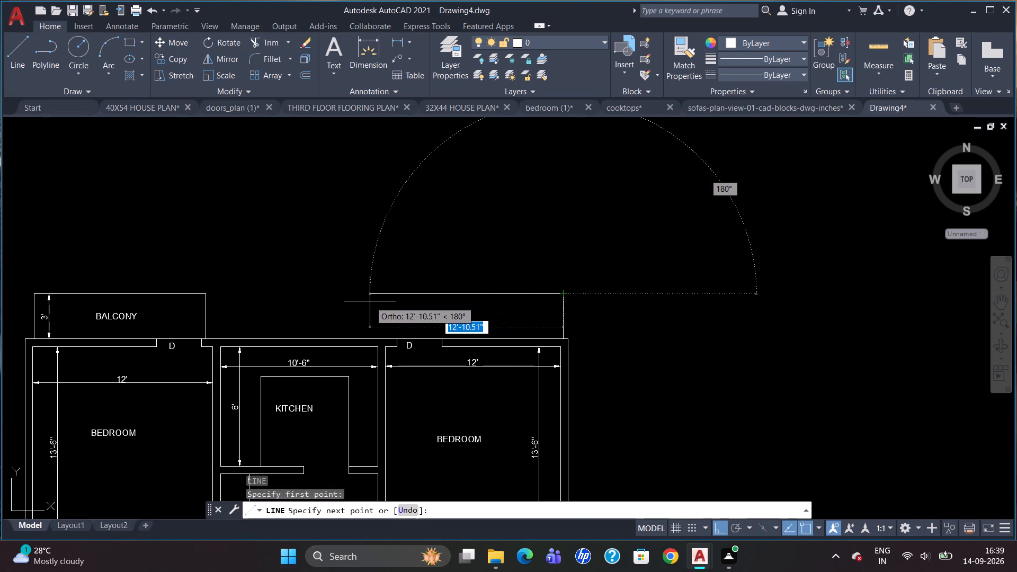
left_click(370, 301)
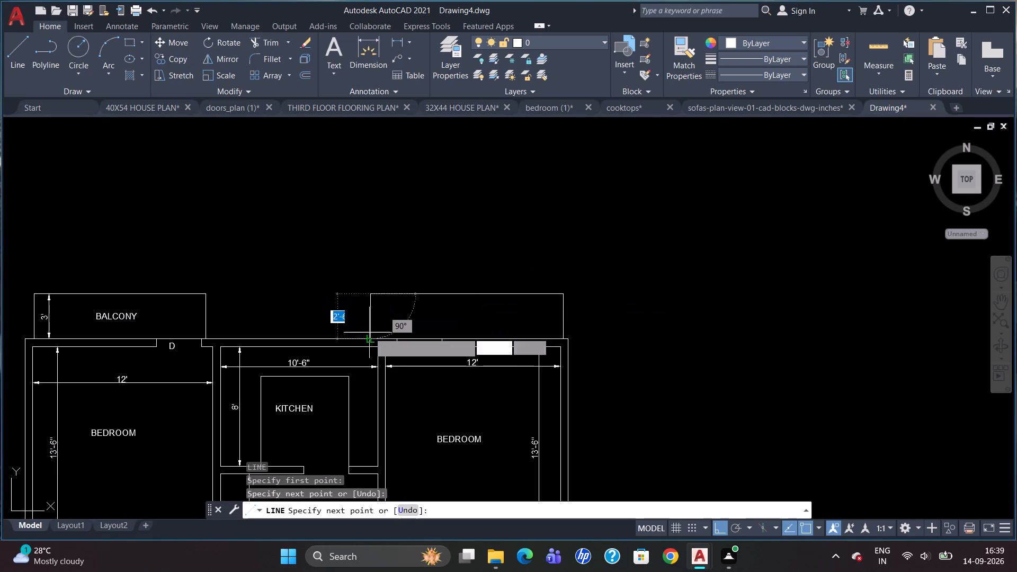
left_click(370, 335)
key("Escape")
Add a vertical linear dimension for the upper-right balcony's depth, just inside its outer side.
scroll(605, 286, "down", 1)
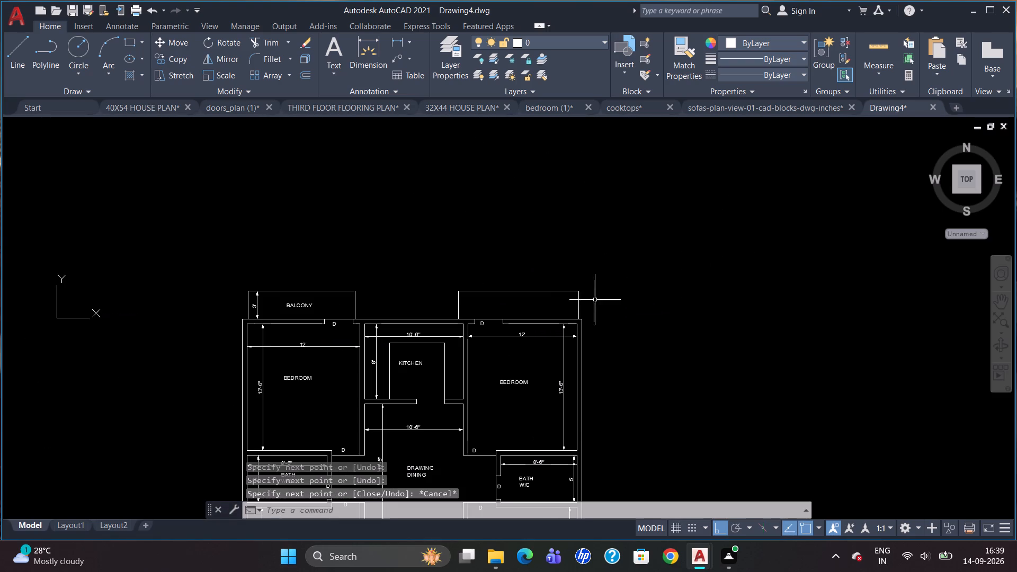
type("DL")
key("i")
key("Return")
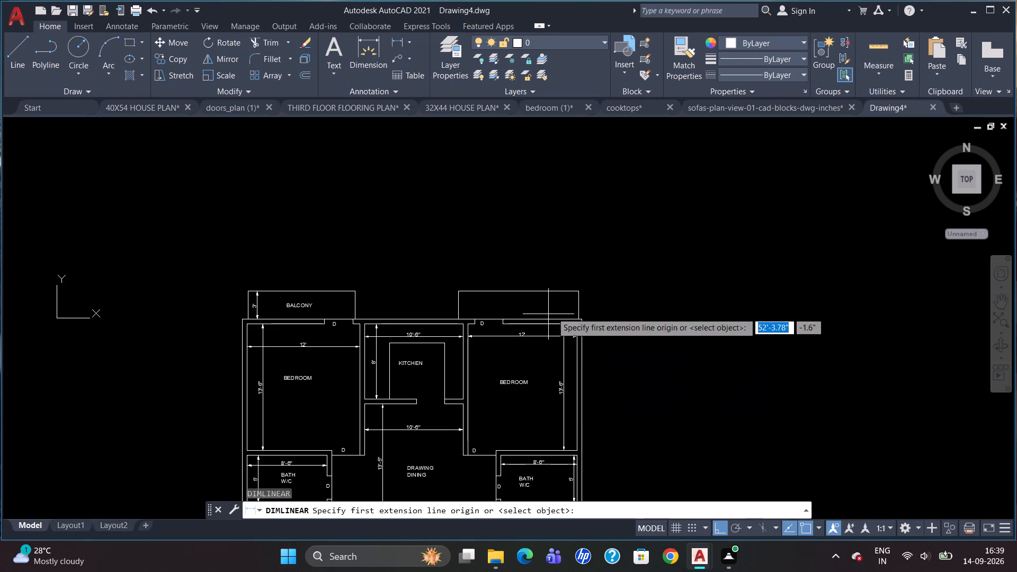
left_click(577, 293)
left_click(576, 316)
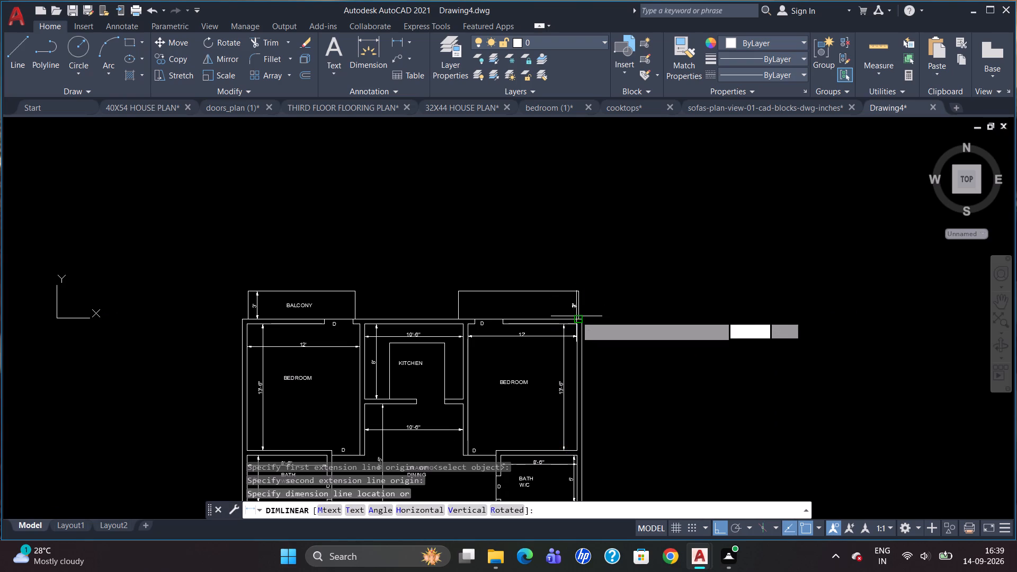
left_click(569, 313)
Label the upper-right balcony BALCONY in 5" text.
scroll(564, 308, "up", 1)
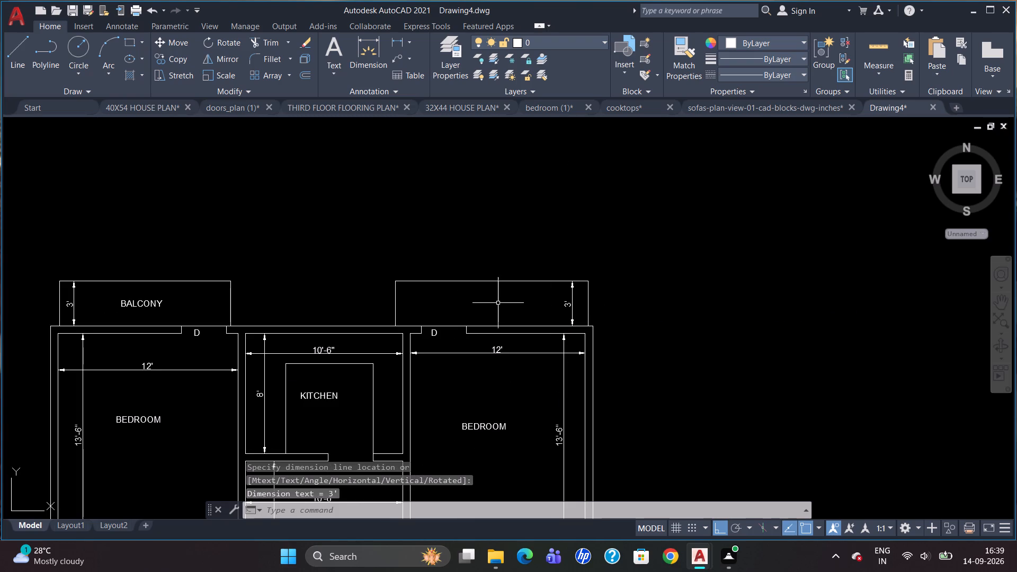
key("t")
key("Return")
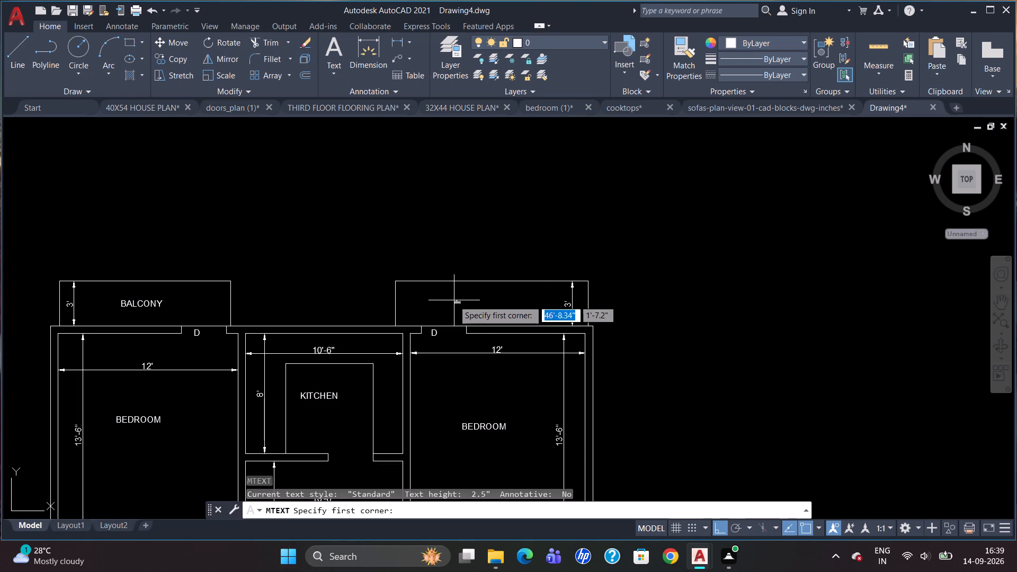
left_click(441, 295)
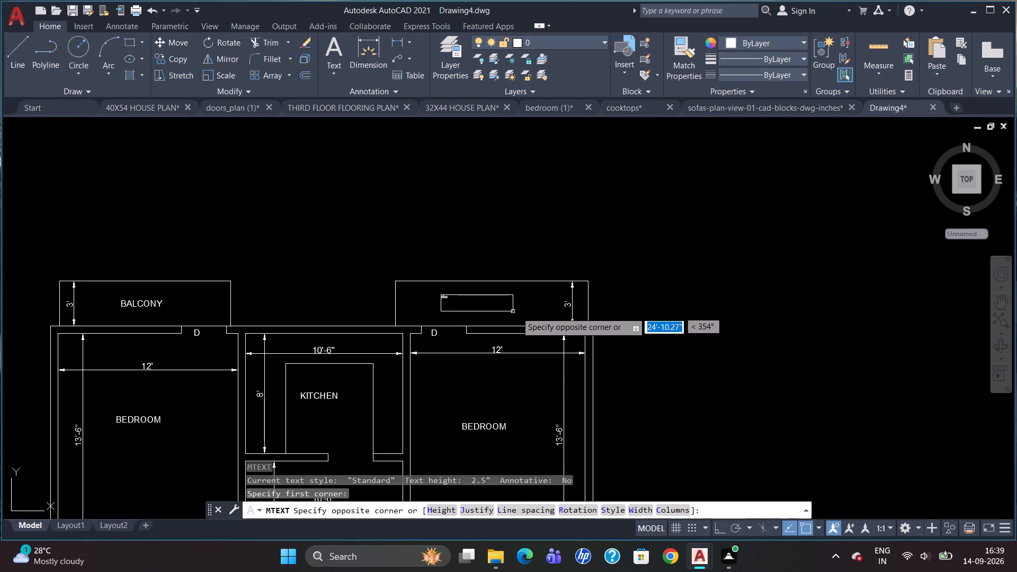
left_click(523, 315)
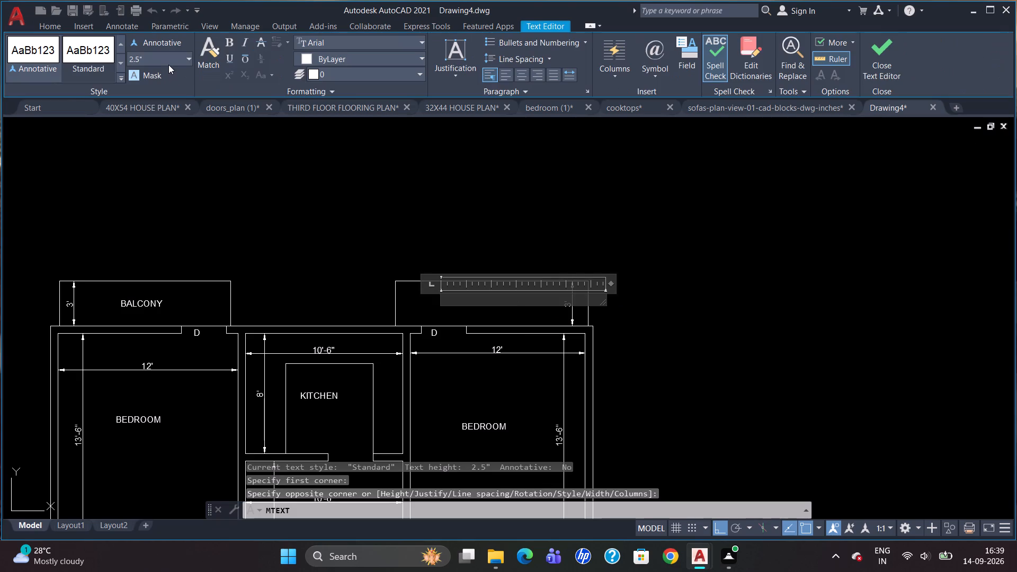
left_click(168, 65)
key("BackSpace")
key("5")
key("Return")
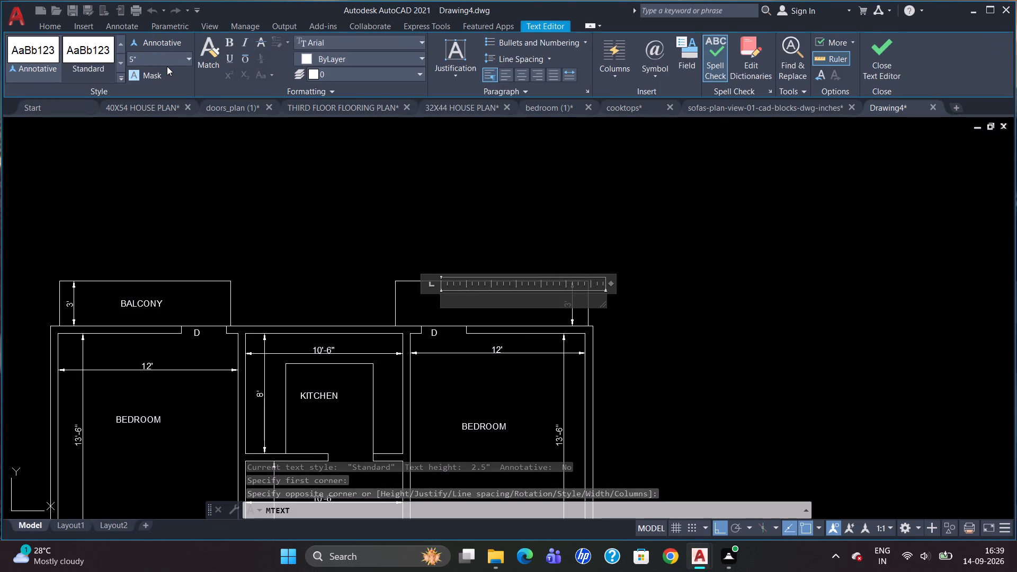
type("BA")
type("LCON")
key("y")
left_click(289, 258)
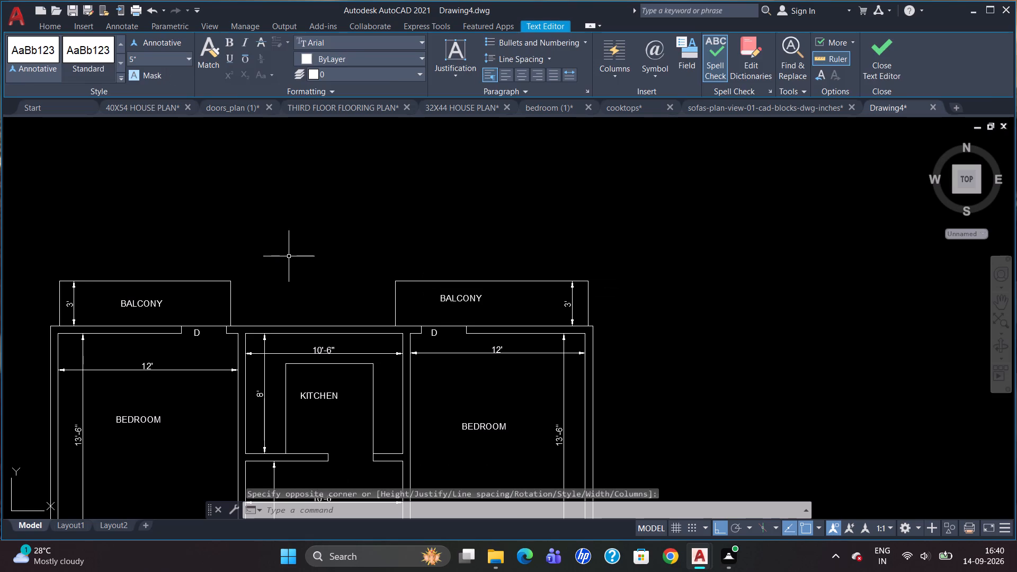
Shift the upper-right BALCONY label horizontally toward the balcony's middle.
left_click(459, 301)
scroll(436, 292, "up", 3)
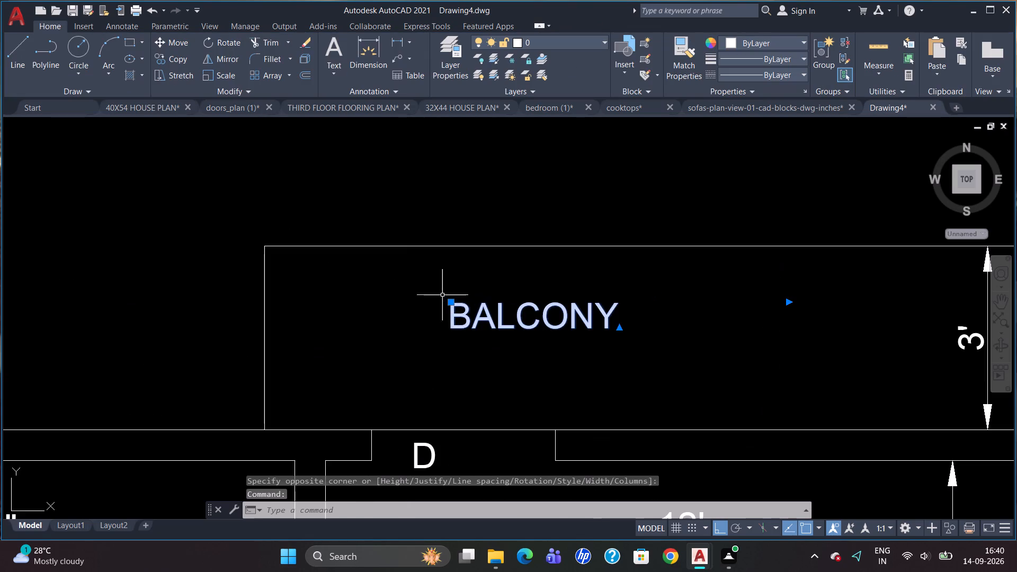
left_click(451, 302)
left_click(548, 321)
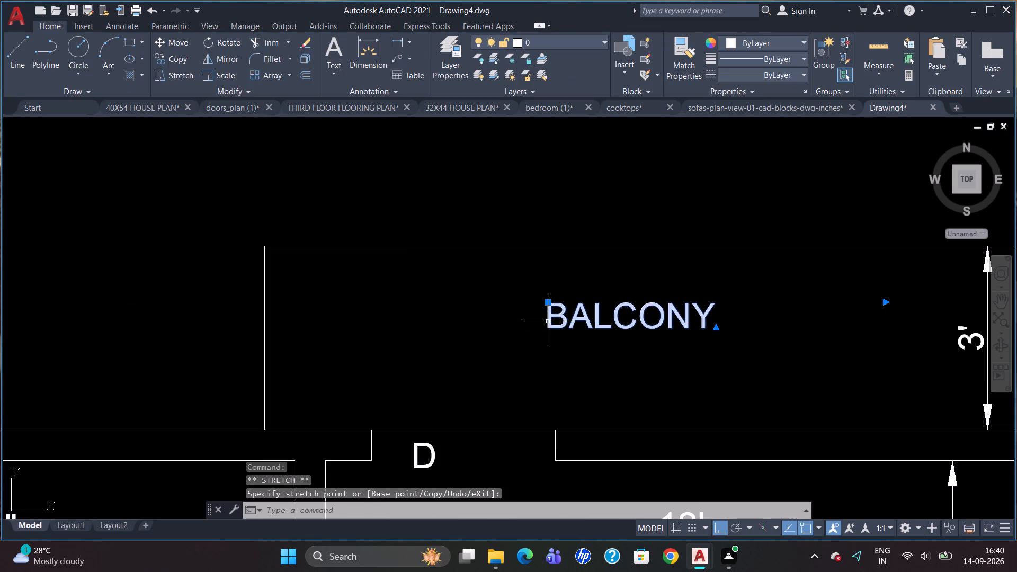
key("Escape")
Add a horizontal linear dimension for the house's overall width between its upper outer corners, placed above the balconies.
scroll(590, 293, "down", 4)
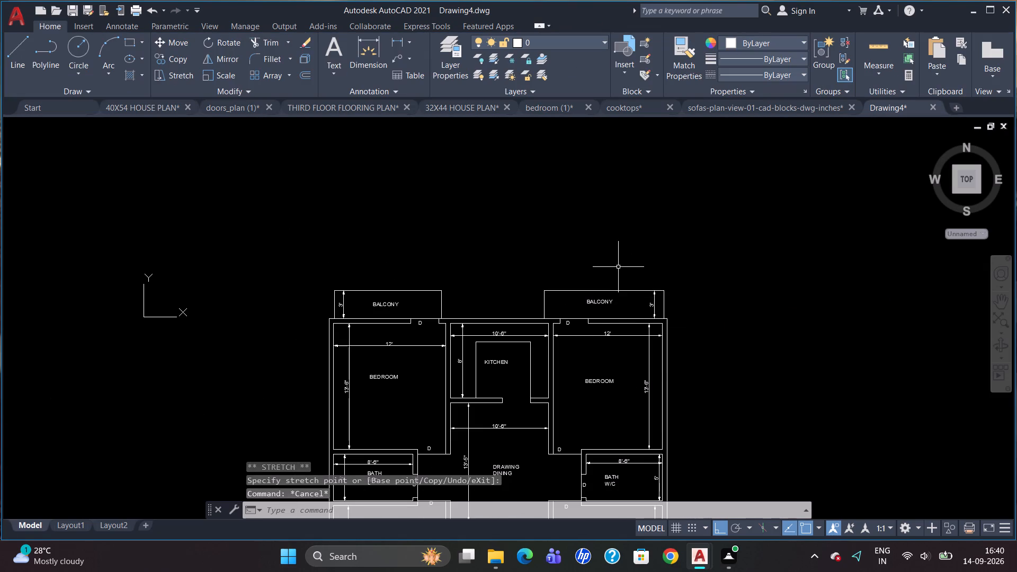
type("DLI")
key("Return")
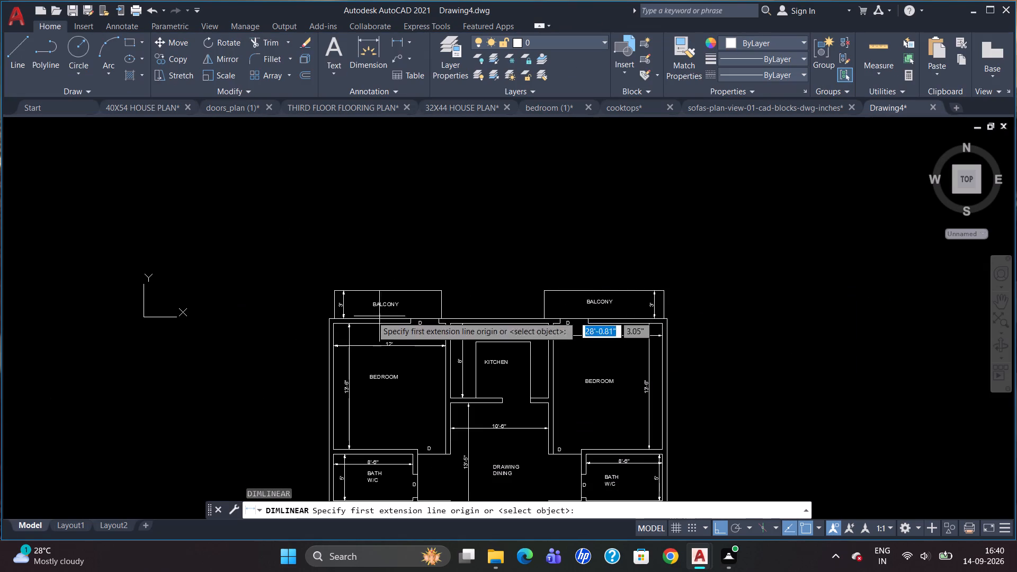
left_click(326, 319)
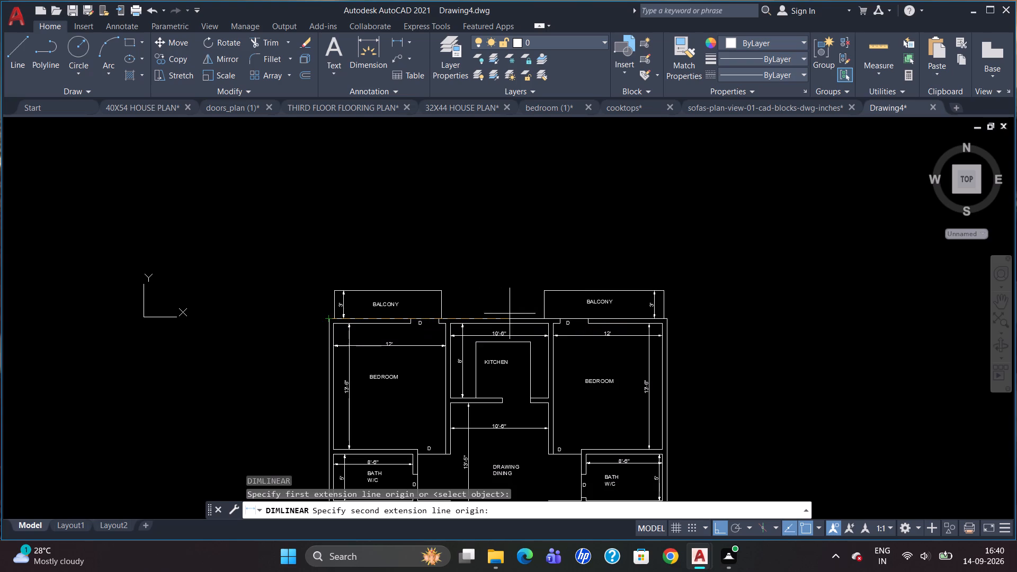
left_click(669, 317)
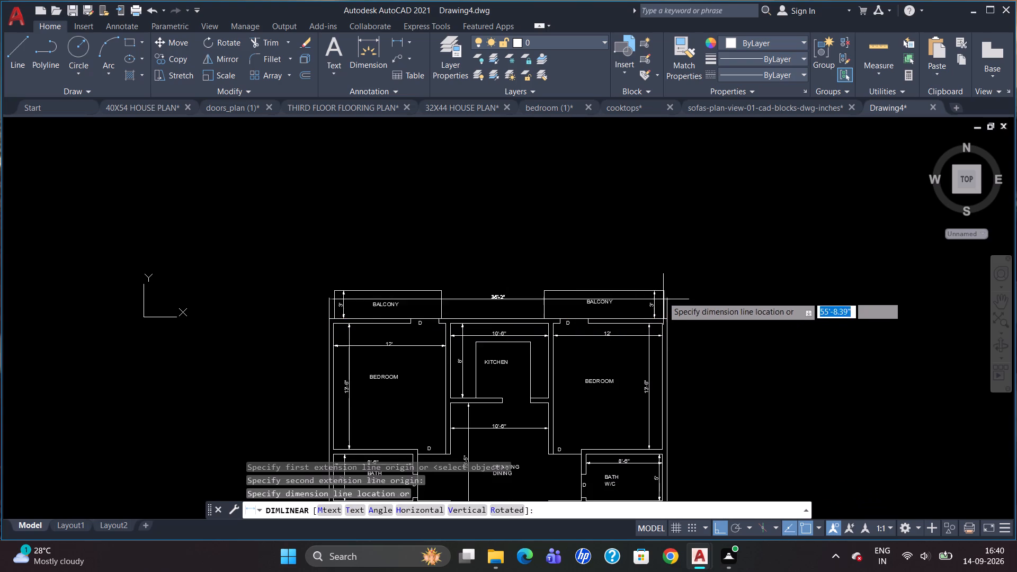
left_click(654, 265)
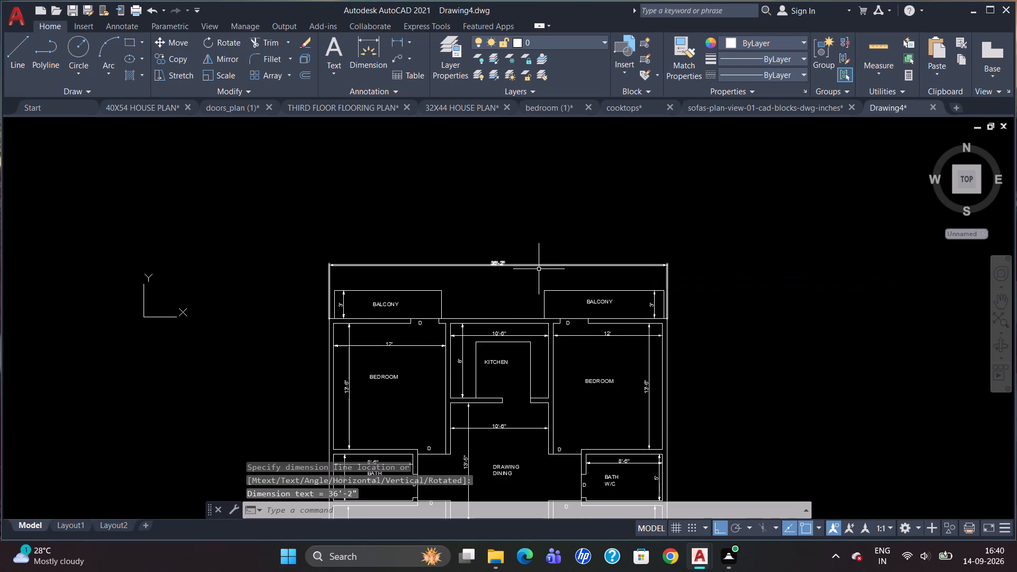
scroll(484, 265, "up", 1)
scroll(630, 175, "down", 3)
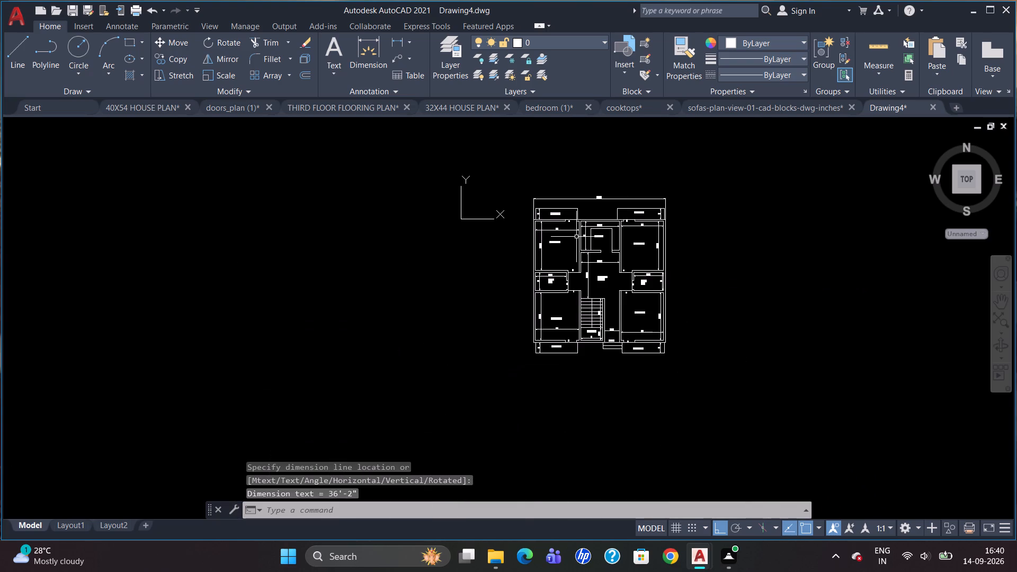
Add a vertical linear dimension for the house's overall depth between its left outer corners, placed just outside the left wall.
scroll(546, 216, "up", 1)
key("d")
type("LI")
key("Return")
scroll(532, 221, "up", 2)
left_click(515, 223)
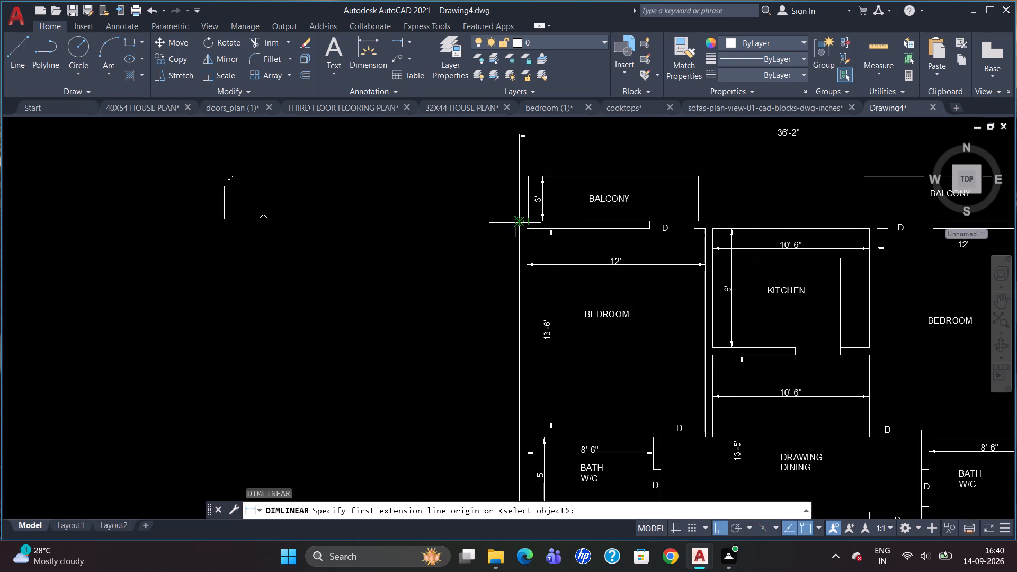
scroll(482, 231, "down", 2)
scroll(478, 412, "up", 3)
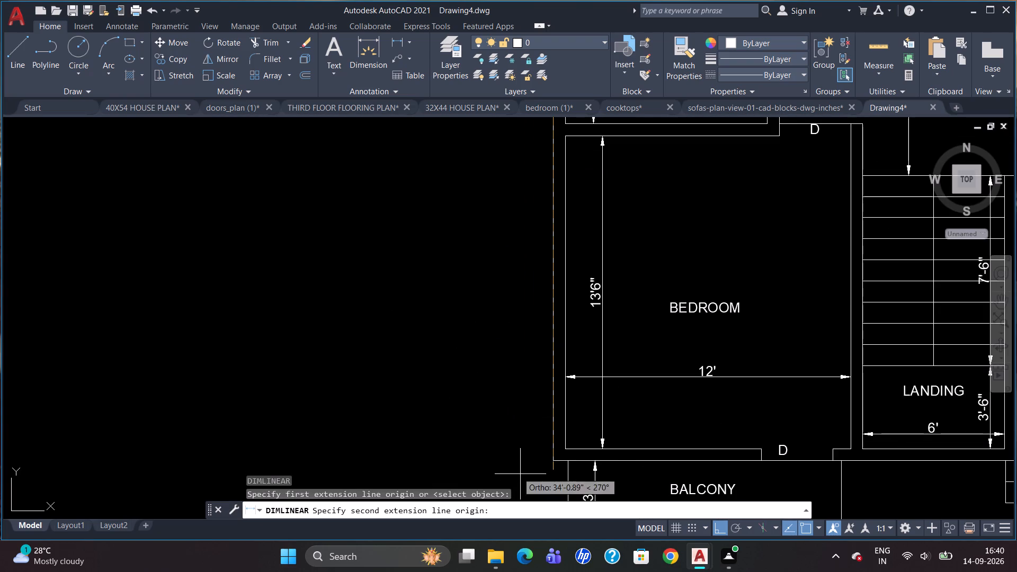
left_click(551, 460)
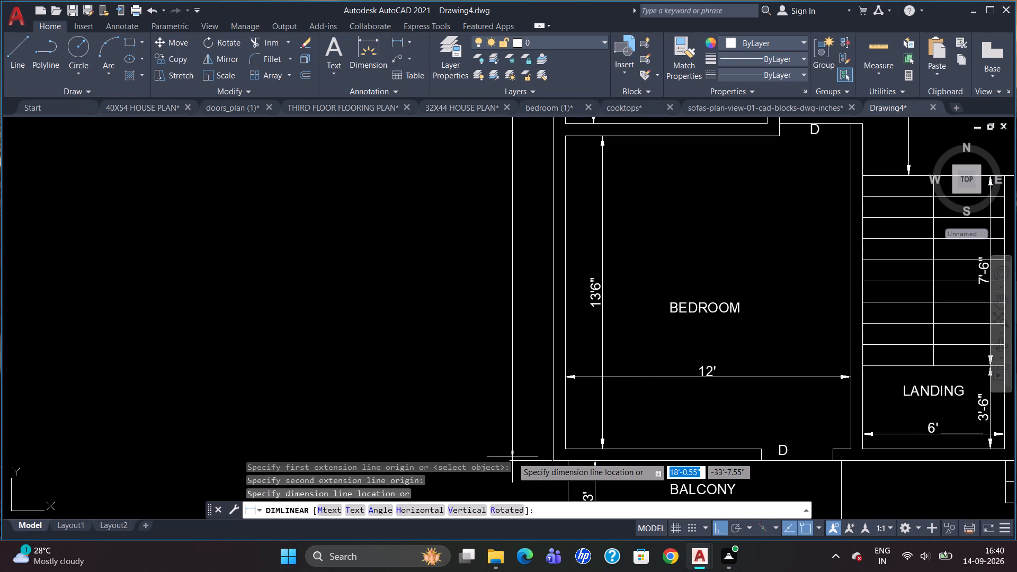
left_click(512, 457)
Hatch the left outer and bath walls, the kitchen walls, and the right outer and bath walls with a solid red fill.
scroll(511, 454, "down", 2)
scroll(540, 273, "up", 1)
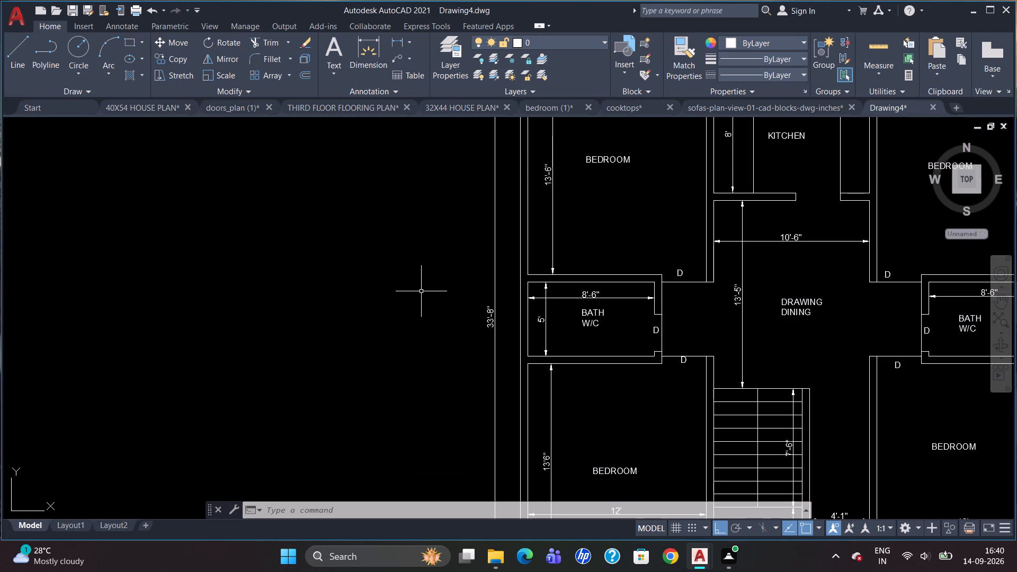
scroll(427, 256, "down", 2)
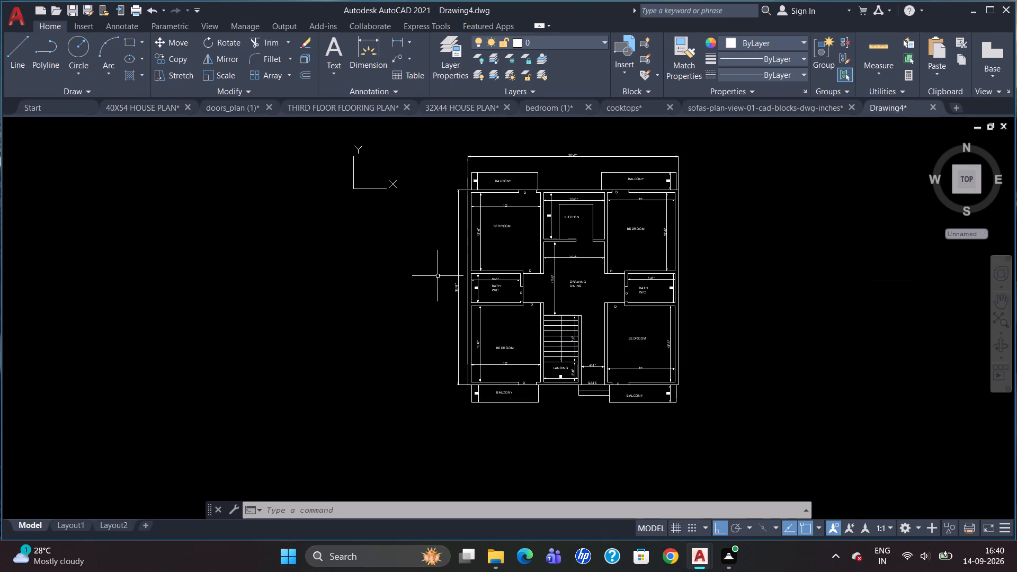
left_click(146, 75)
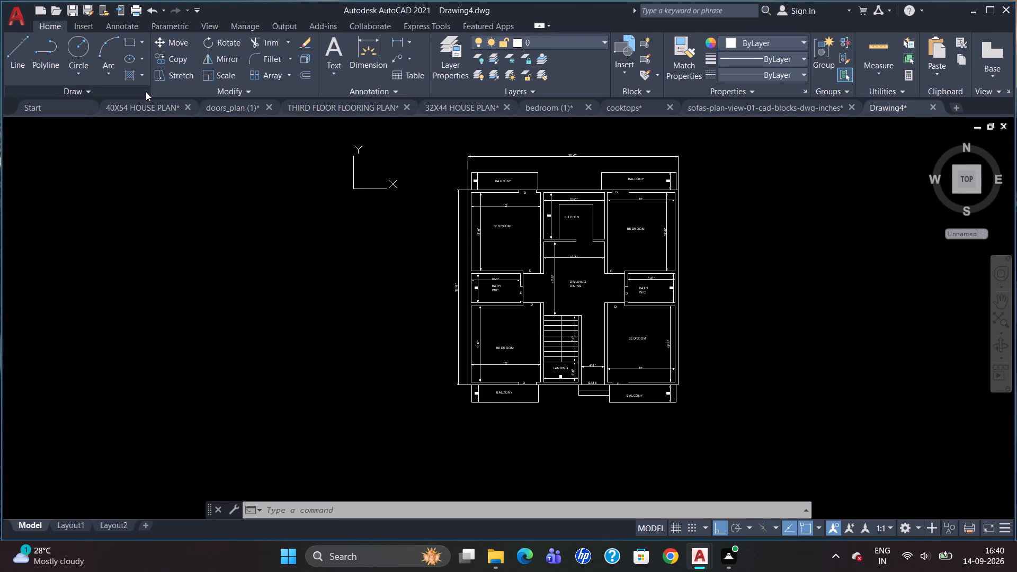
left_click(137, 75)
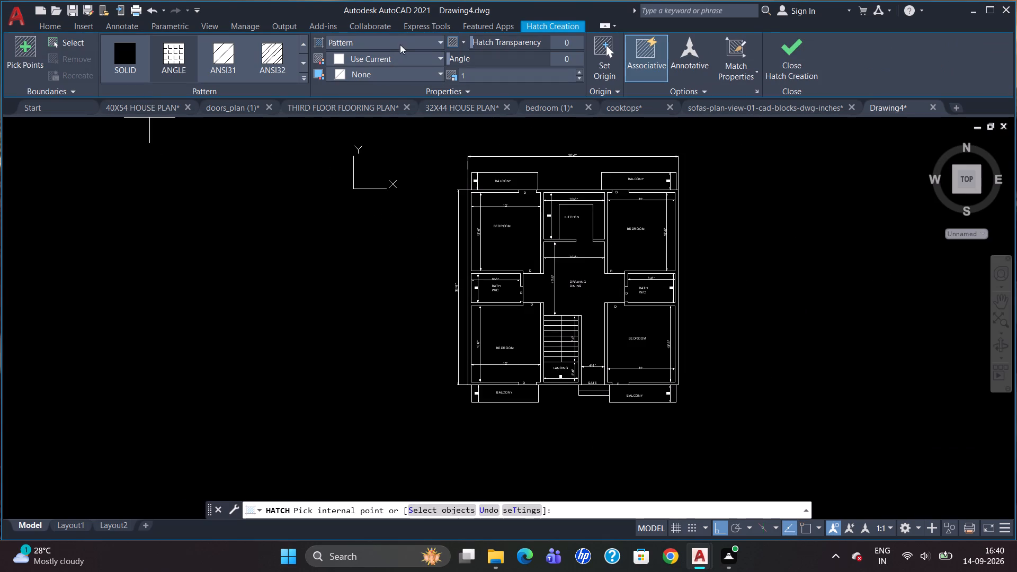
left_click(404, 38)
left_click(394, 52)
left_click(371, 58)
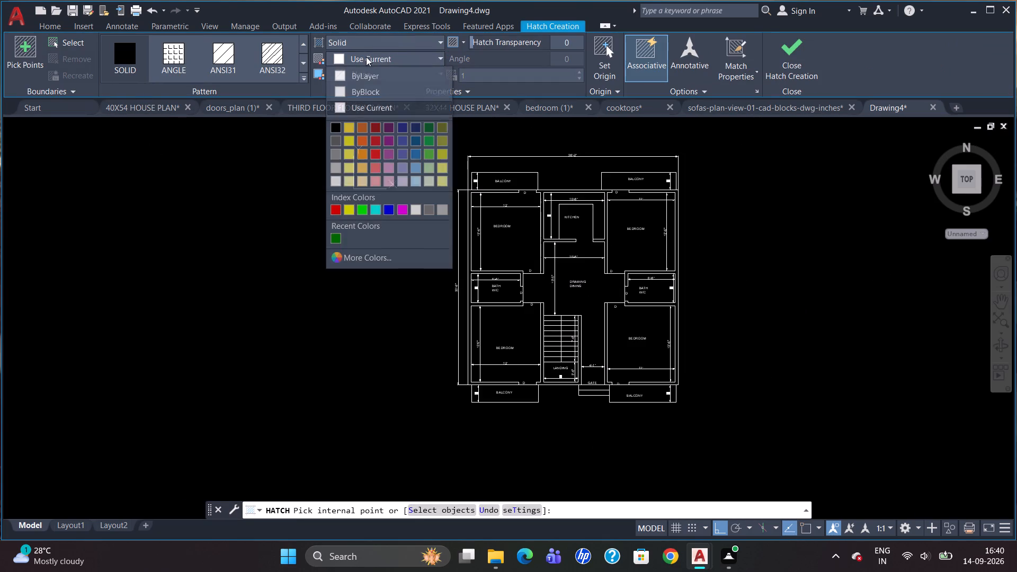
left_click(335, 212)
scroll(513, 176, "up", 2)
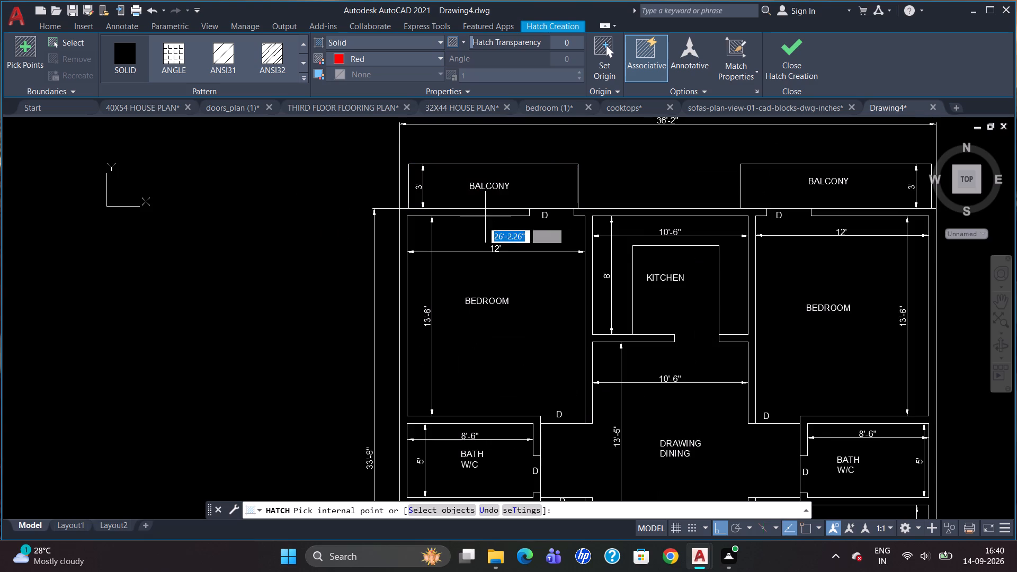
left_click(467, 212)
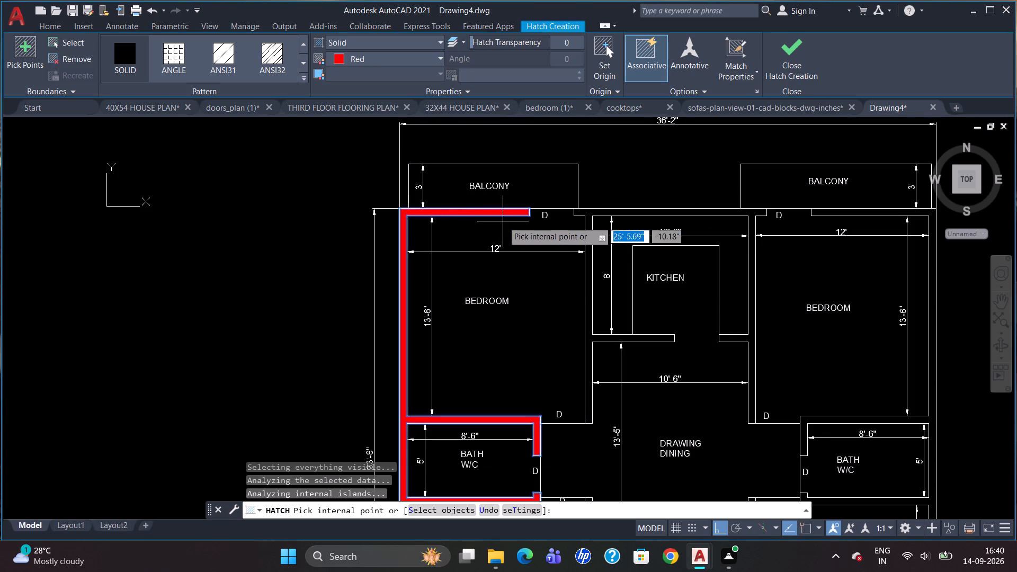
left_click(603, 212)
scroll(532, 209, "down", 1)
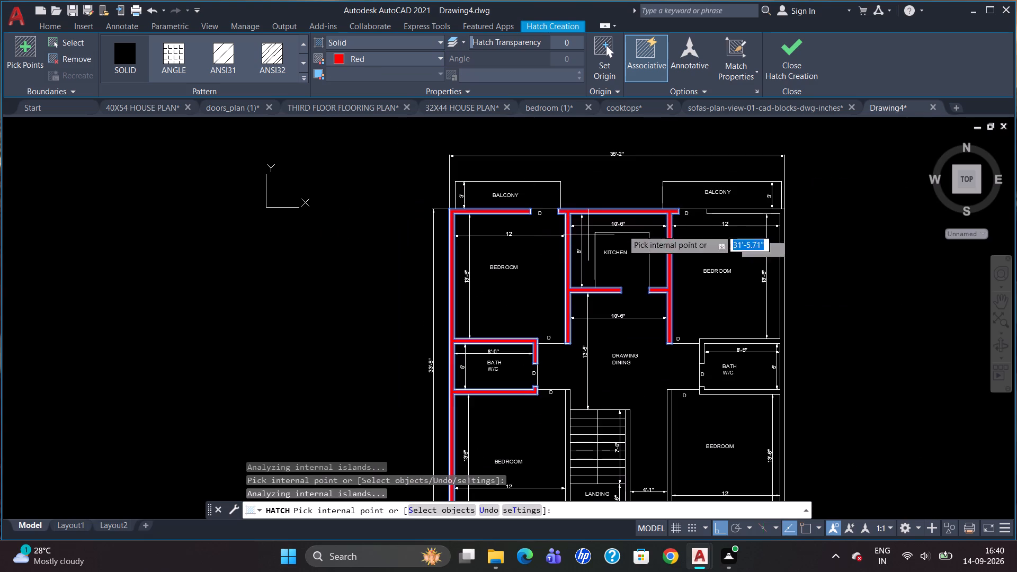
scroll(766, 198, "up", 3)
left_click(771, 254)
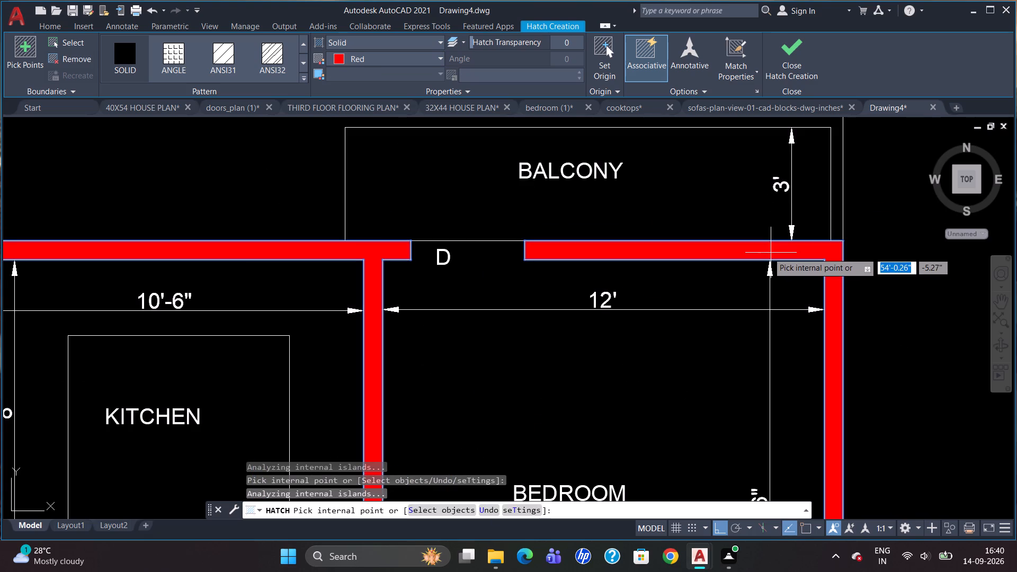
Add the same solid red hatch to the wall between gate and lower-right bedroom and to the walls around the staircase.
scroll(702, 191, "down", 3)
scroll(755, 170, "down", 1)
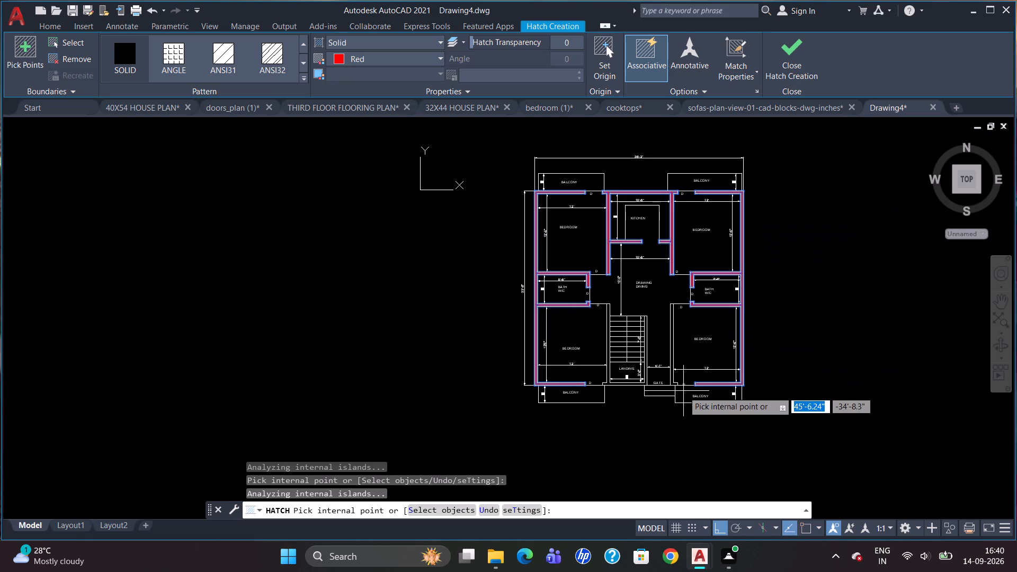
scroll(682, 391, "up", 2)
left_click(658, 374)
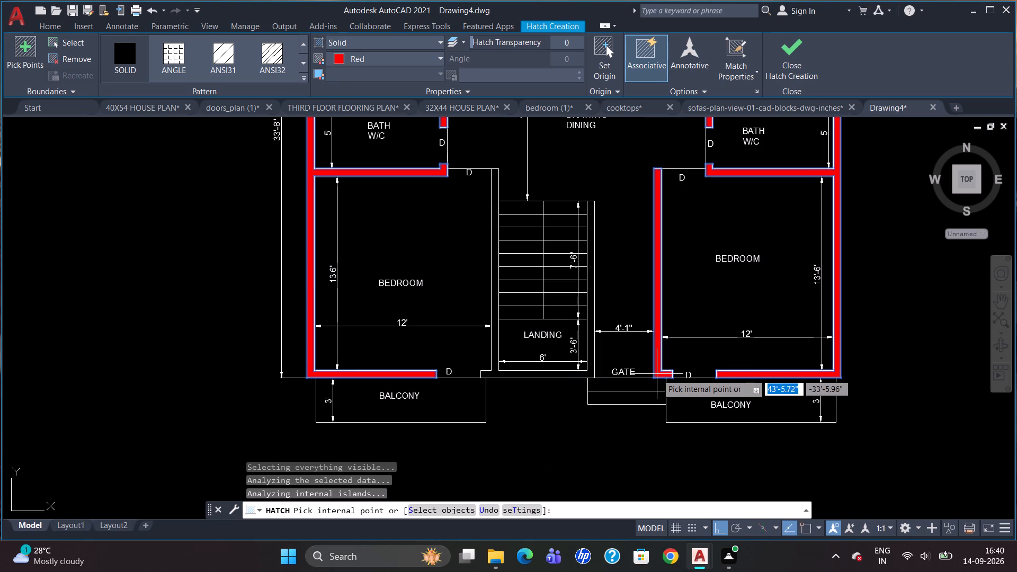
left_click(501, 375)
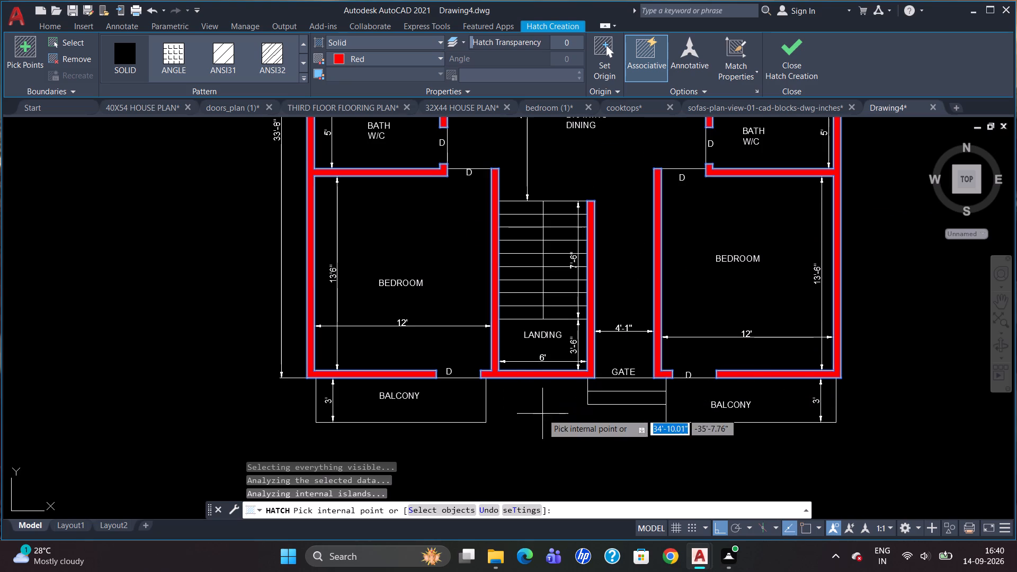
scroll(576, 417, "down", 2)
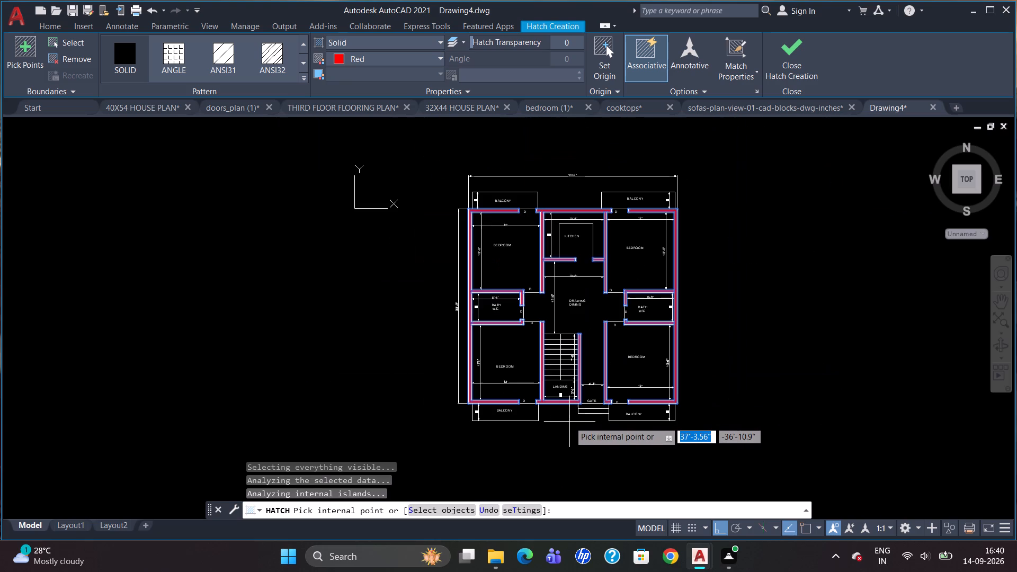
key("Escape")
scroll(716, 287, "up", 1)
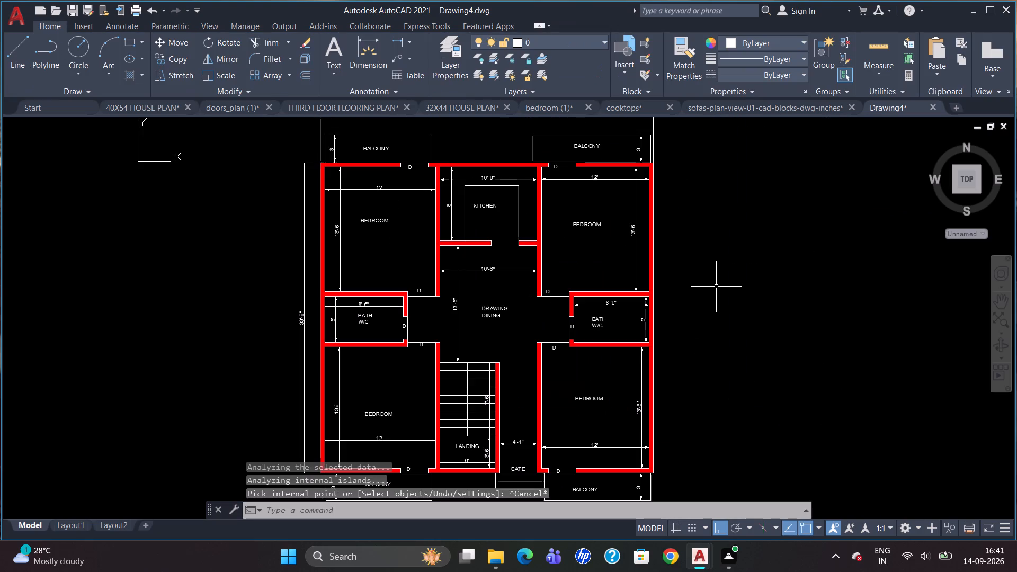
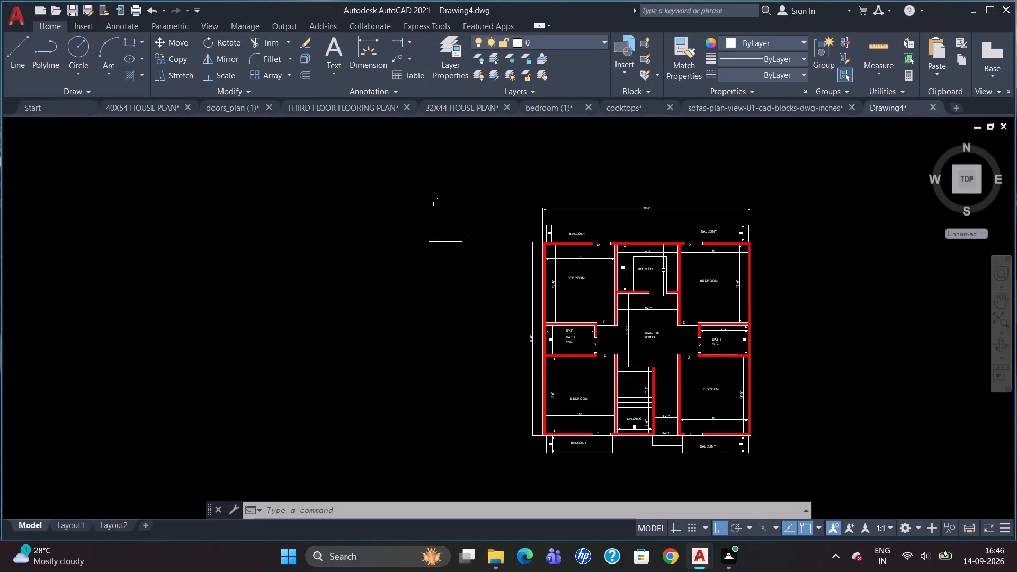
Add the multiline text "GROUND FLOOR PLAN" with a 7" text height below the floor plan.
scroll(597, 168, "up", 2)
scroll(634, 170, "down", 2)
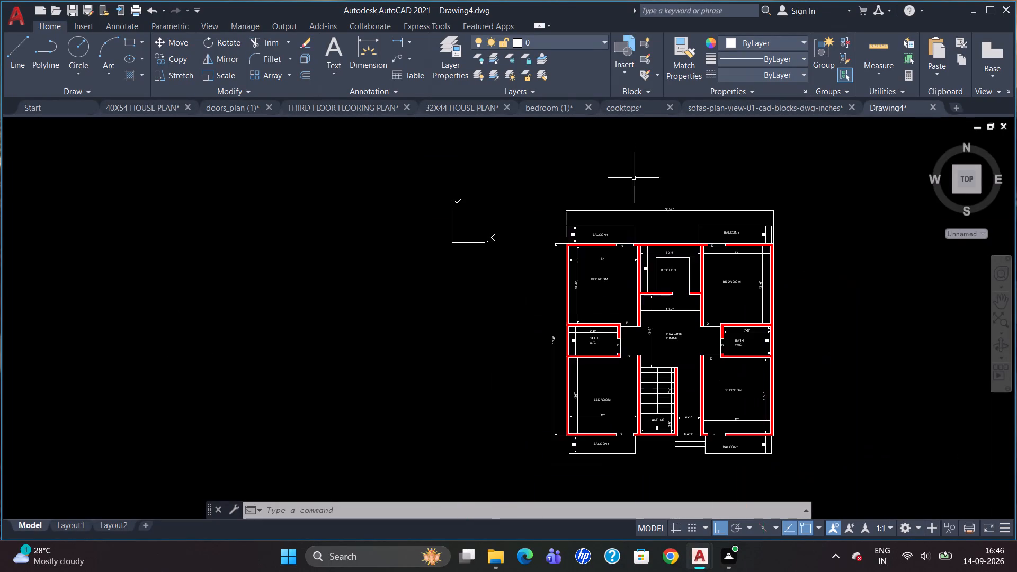
scroll(703, 245, "down", 2)
scroll(761, 276, "up", 3)
scroll(766, 277, "down", 2)
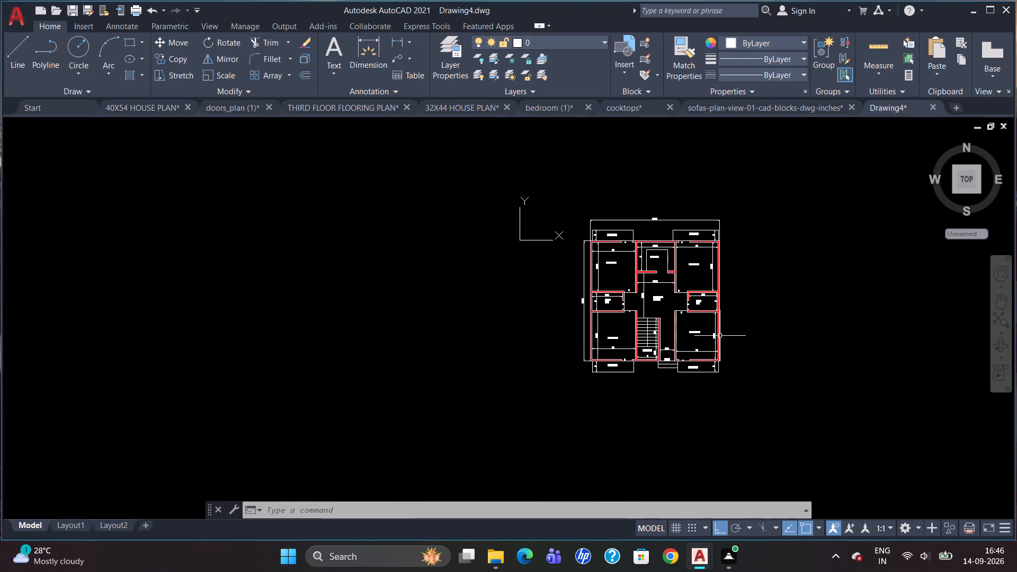
scroll(654, 412, "up", 2)
key("t")
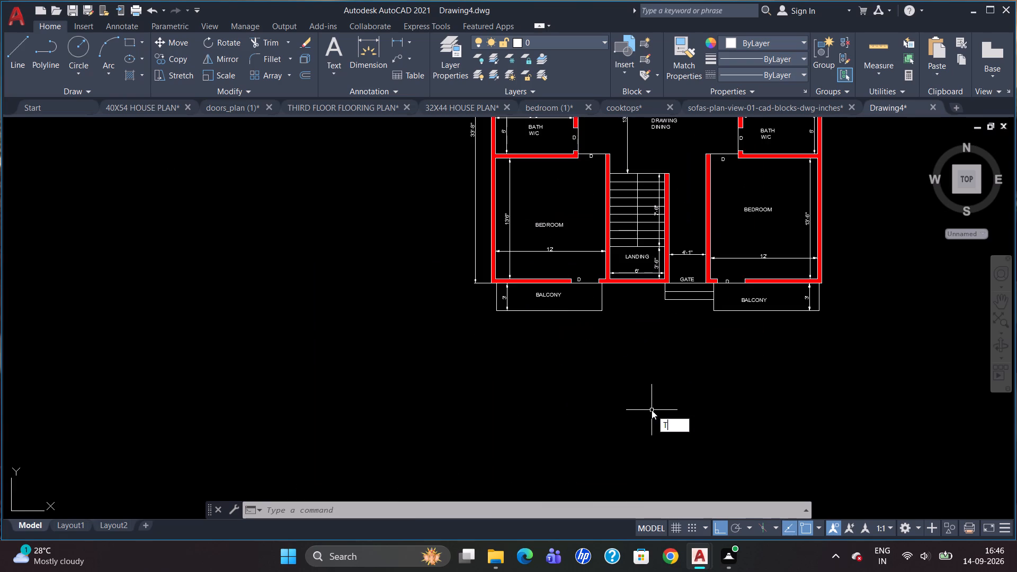
key("Return")
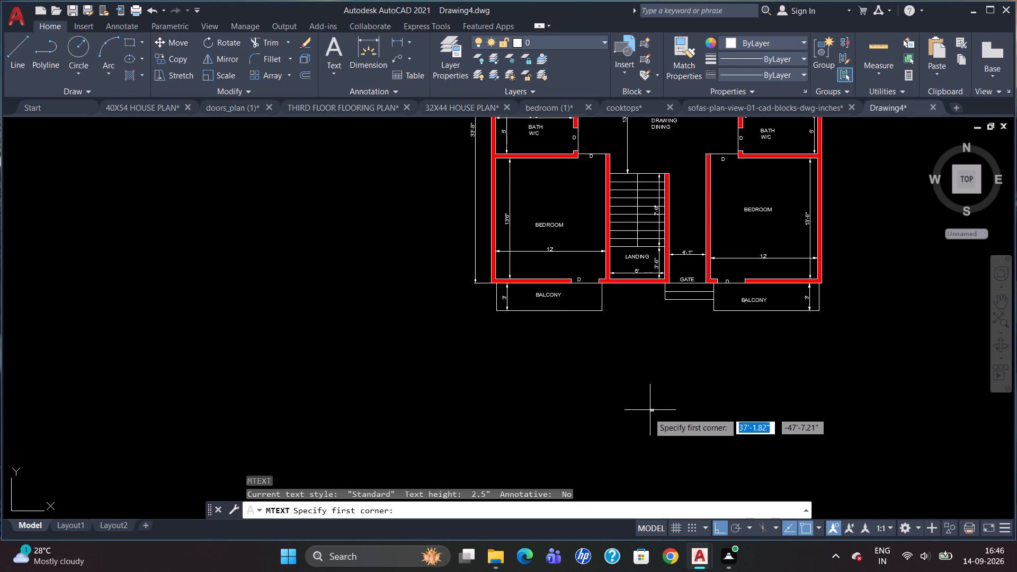
left_click(577, 353)
left_click(792, 395)
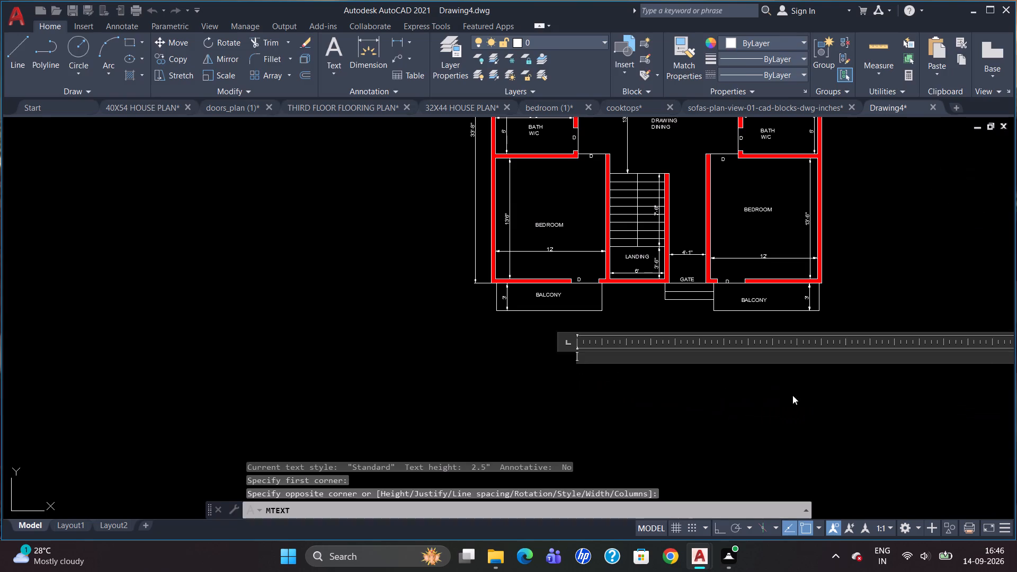
left_click(163, 63)
key("BackSpace")
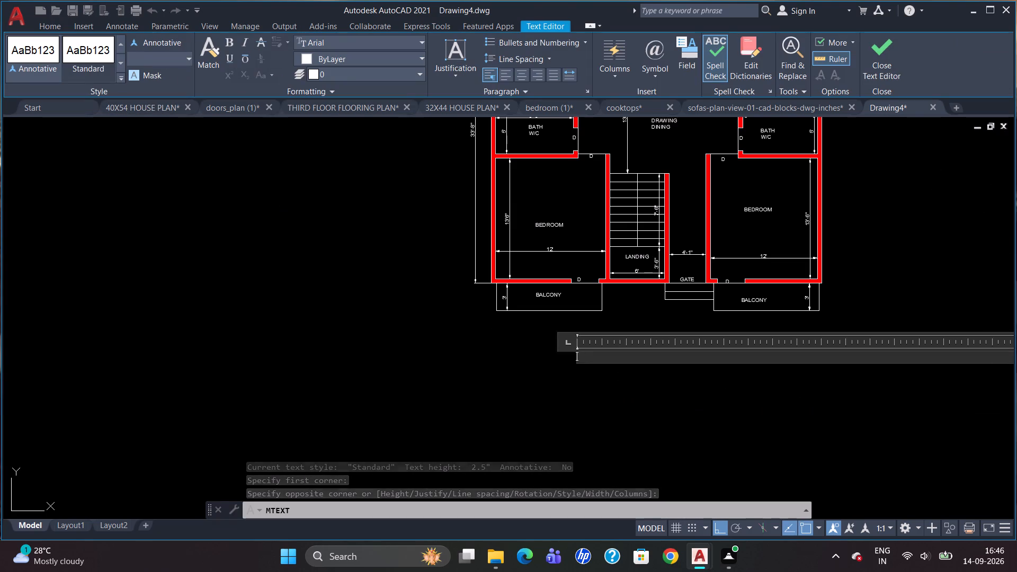
key("7")
key("Return")
type("GROUND FLOOR")
key("space")
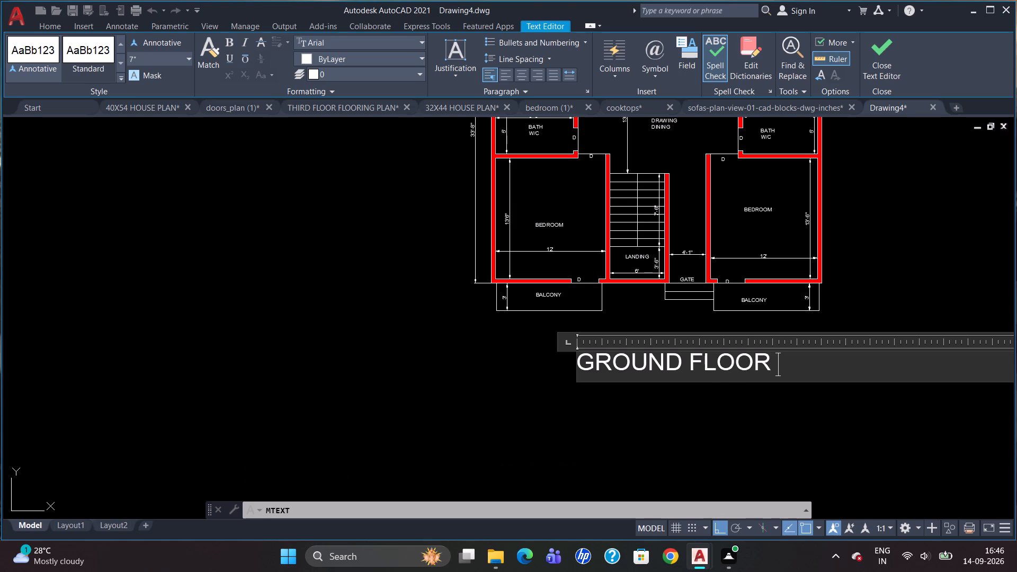
type("PLAN")
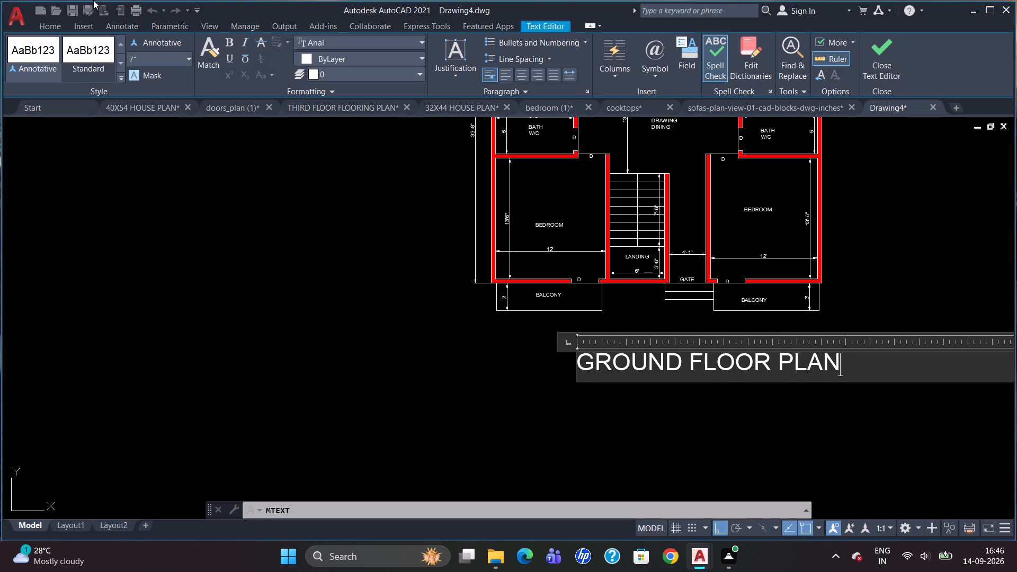
left_click(289, 196)
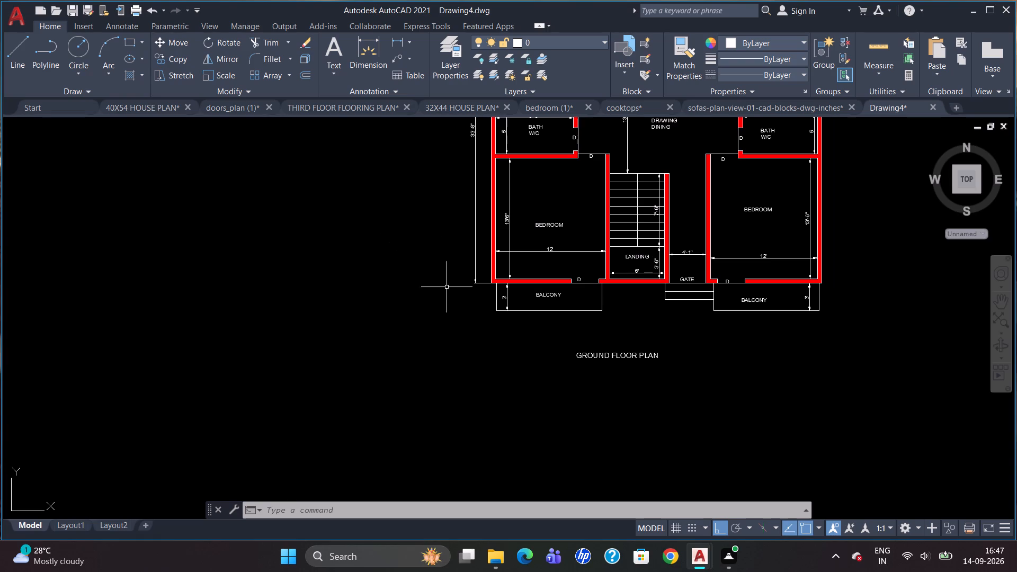
Move the GROUND FLOOR PLAN title horizontally so that it sits beneath the gate and entrance steps.
left_click(632, 355)
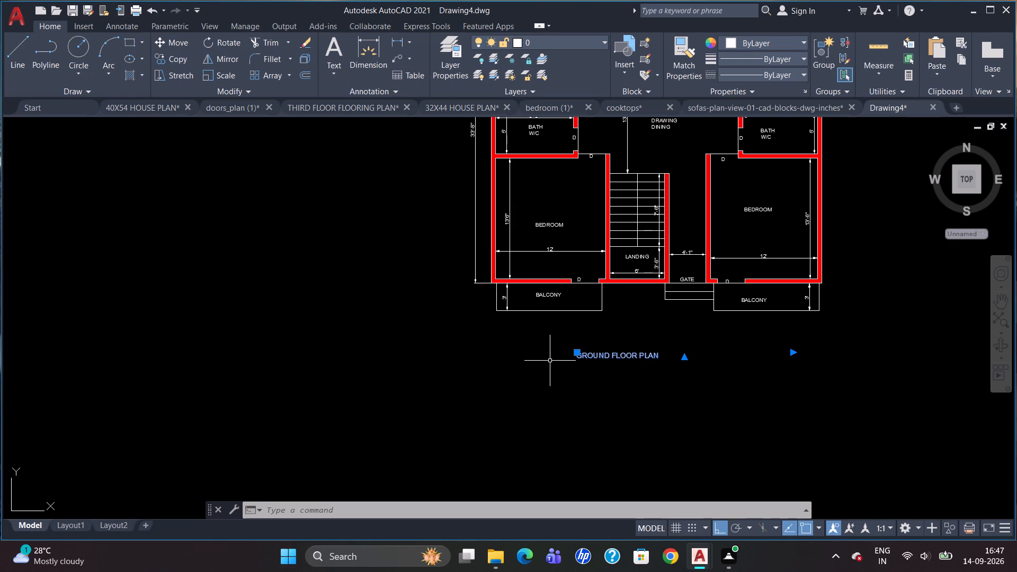
left_click(579, 353)
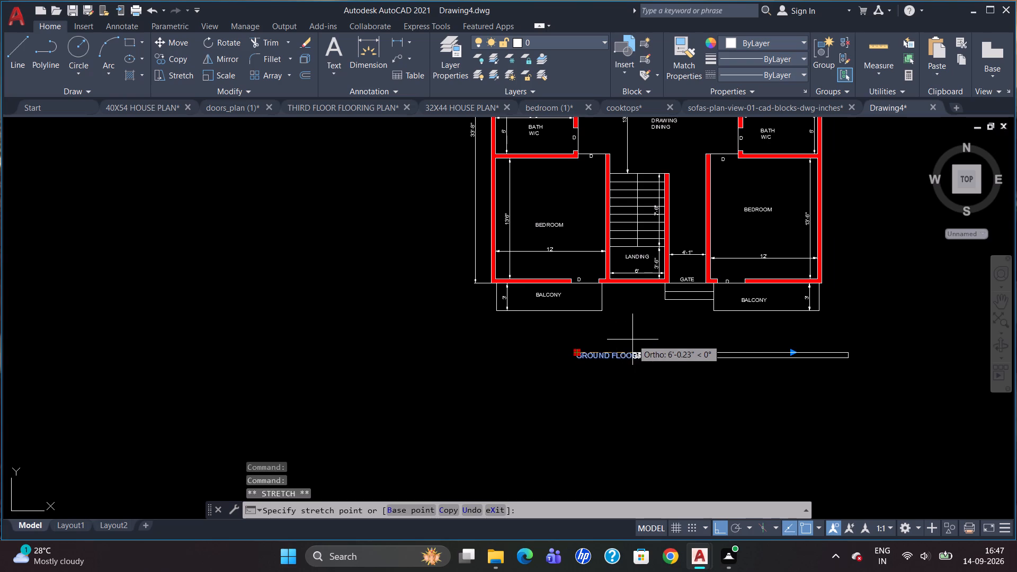
left_click(641, 343)
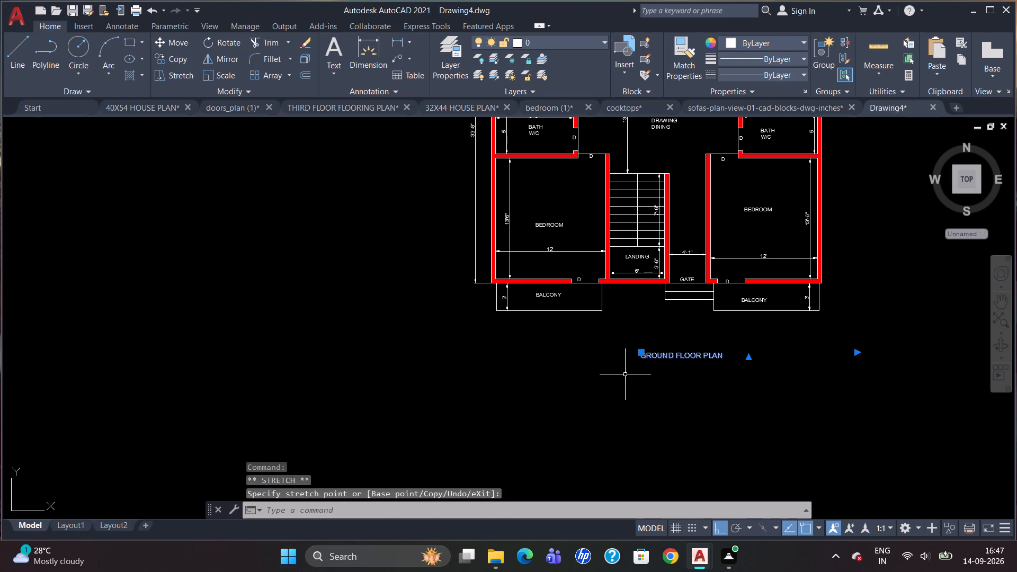
key("Escape")
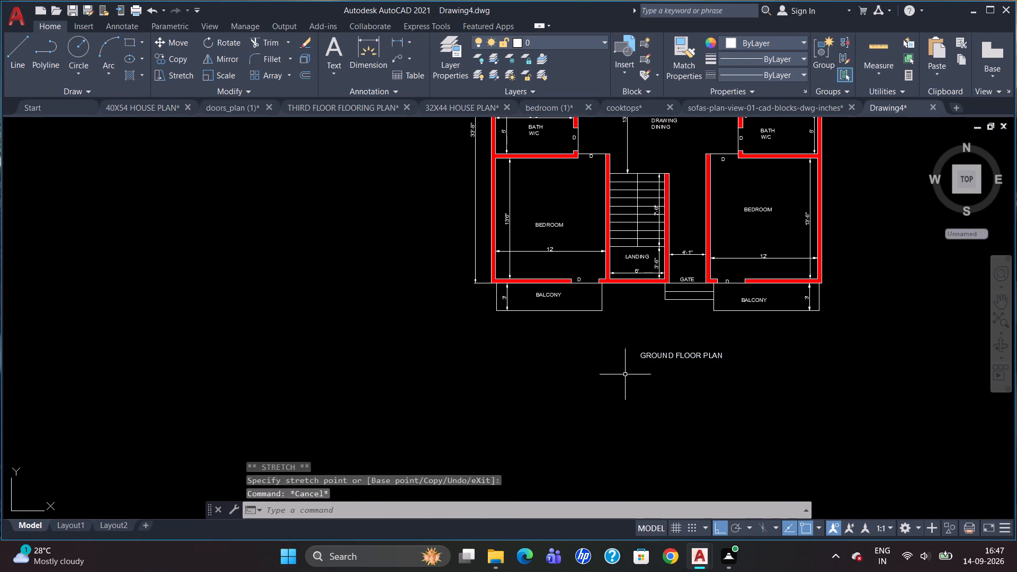
Save the drawing under the file name "36X33 HOUSE PLAN" in the sofas-plan-view-01-cad-blocks-dwg-inches folder.
scroll(626, 379, "down", 2)
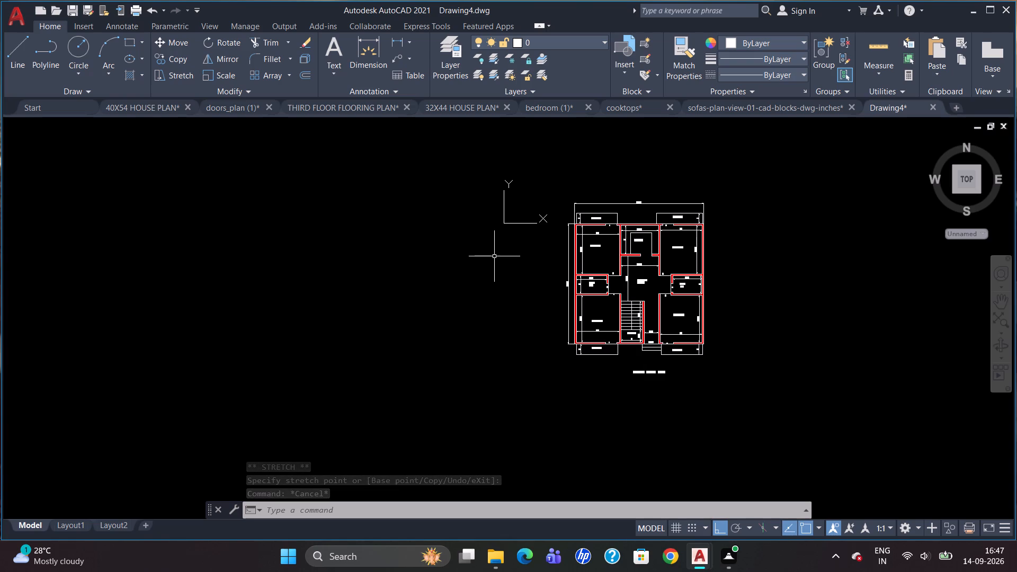
key("ctrl+s")
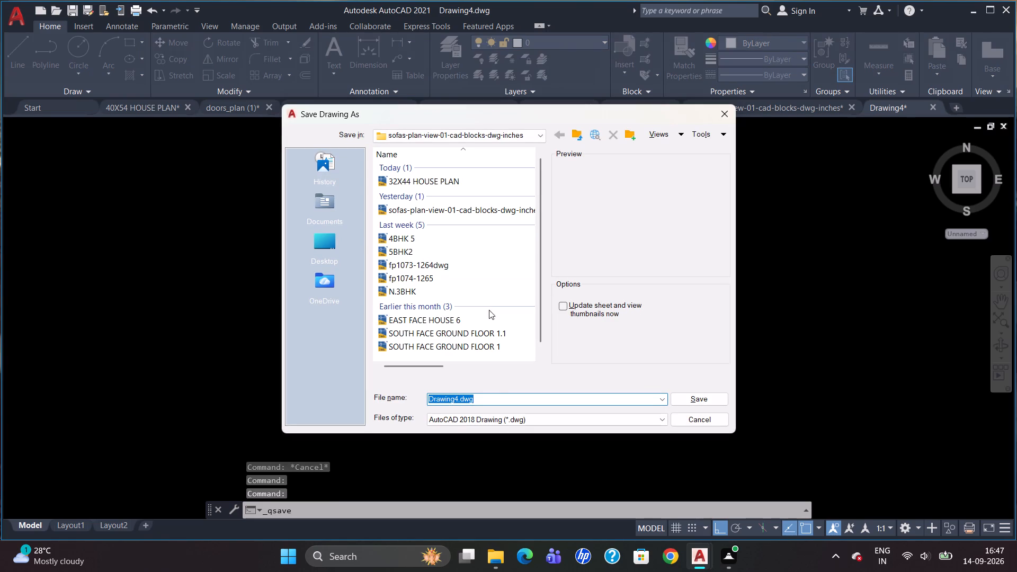
left_click(454, 402)
key("Right")
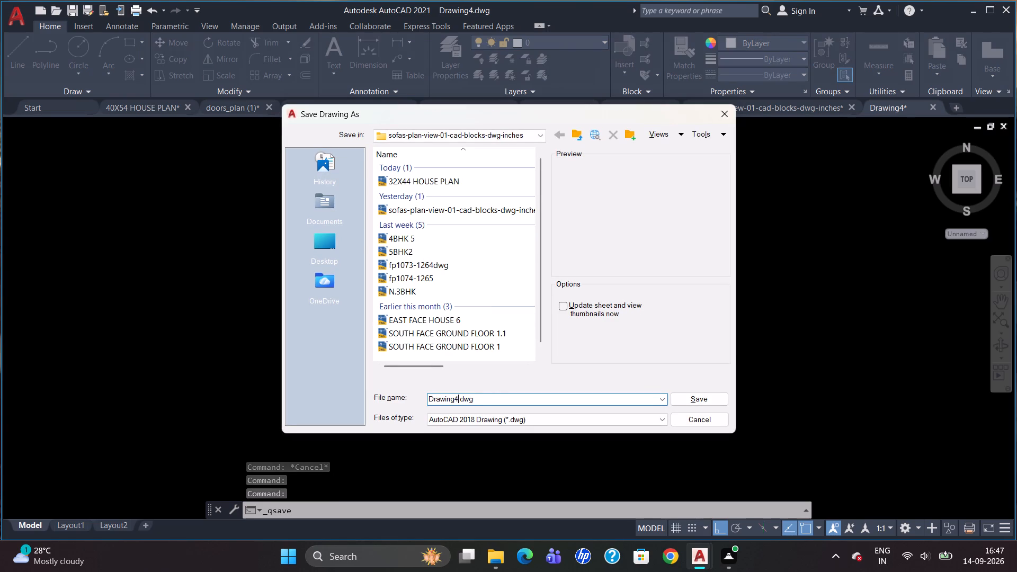
key("BackSpace")
key("BackSpace")
key("BackSpace")
key("BackSpace")
key("BackSpace")
key("BackSpace")
key("BackSpace")
key("BackSpace")
key("BackSpace")
key("BackSpace")
key("BackSpace")
key("BackSpace")
key("BackSpace")
key("2")
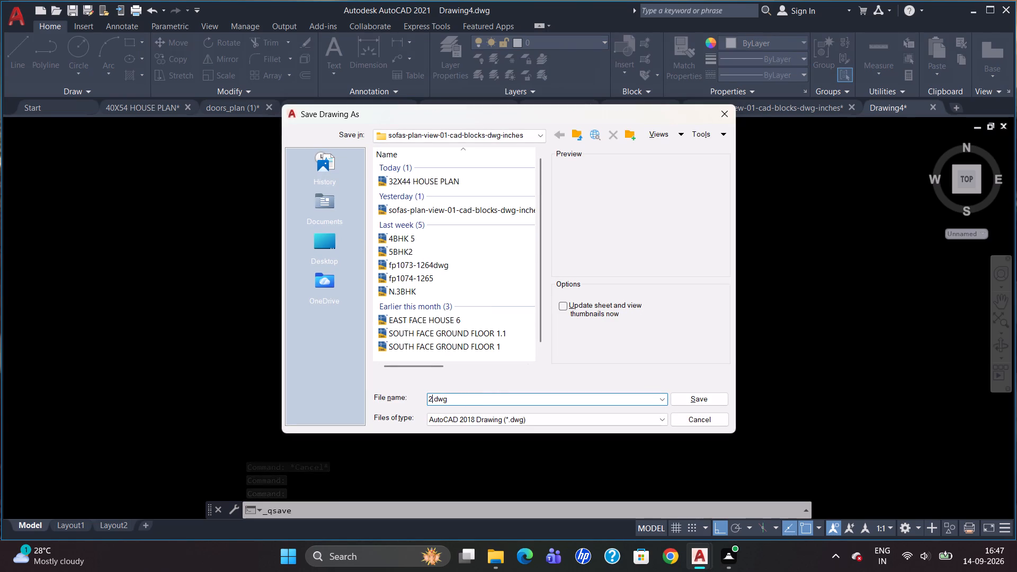
key("BackSpace")
key("3")
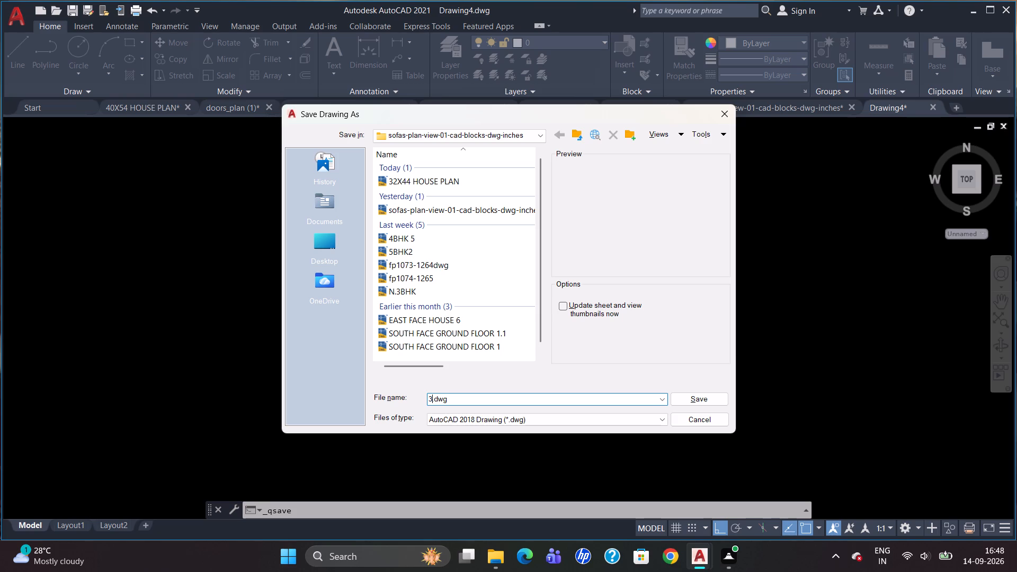
key("3")
key("BackSpace")
type("6X33")
key("space")
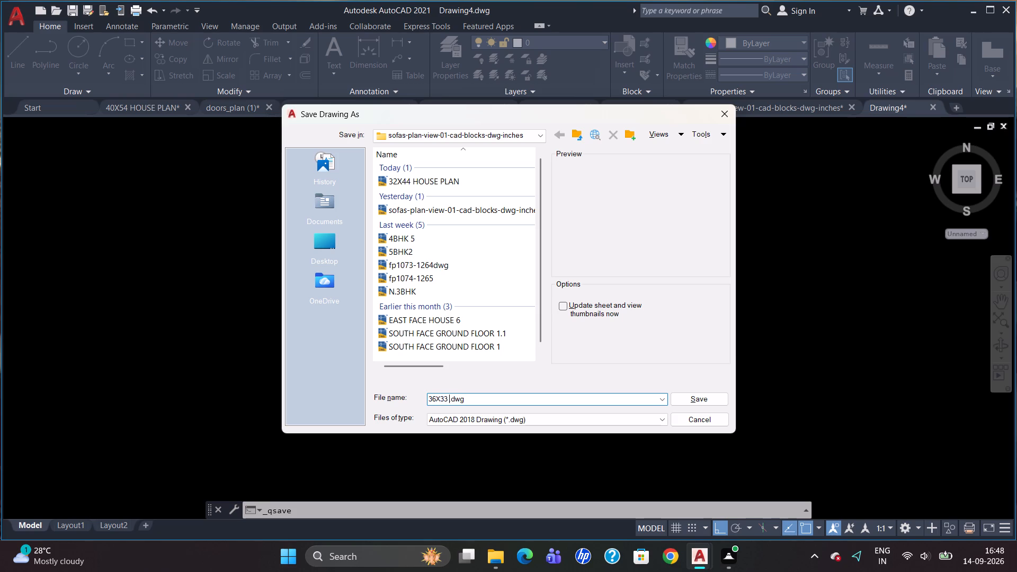
type("HOUSE PLAN")
key("Return")
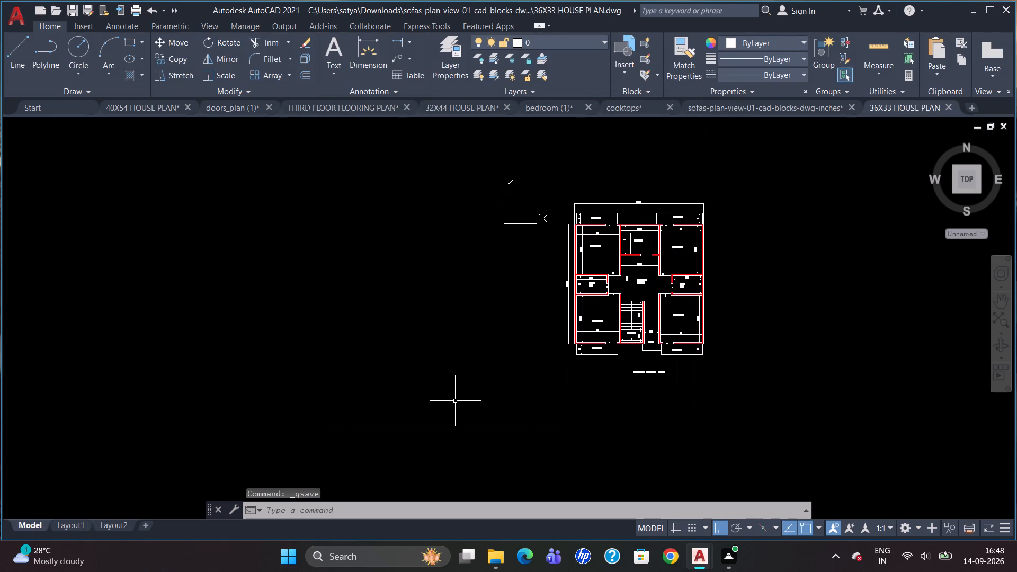
Query the drawing's log file path with the LOGFILENAME system variable.
left_click(484, 514)
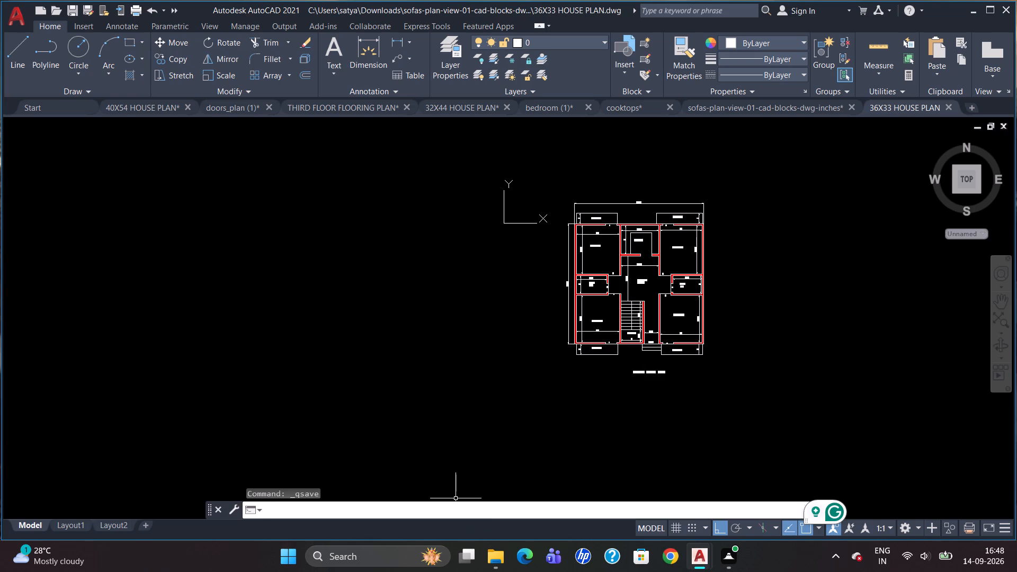
type("LOGFILENAME")
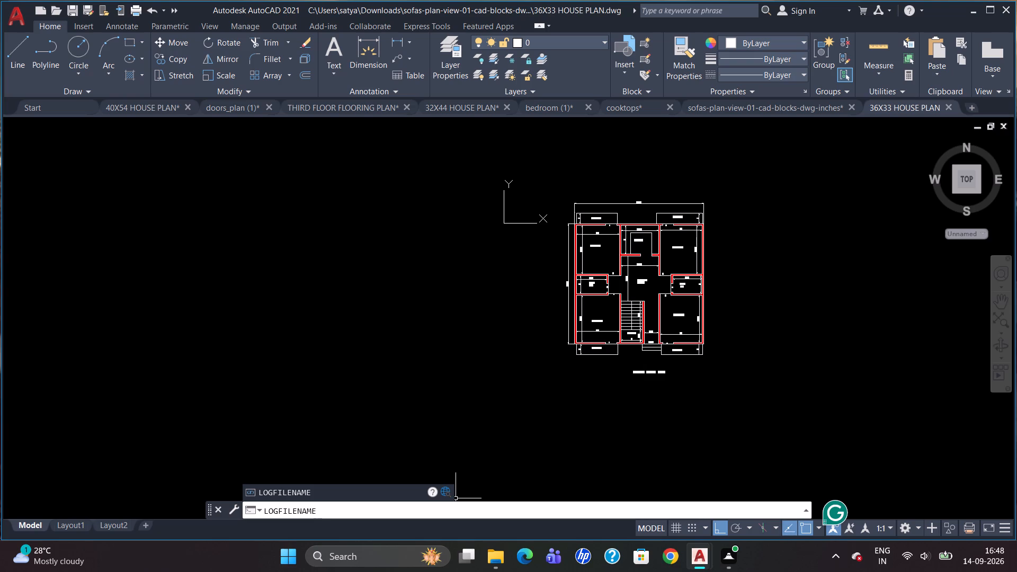
key("Return")
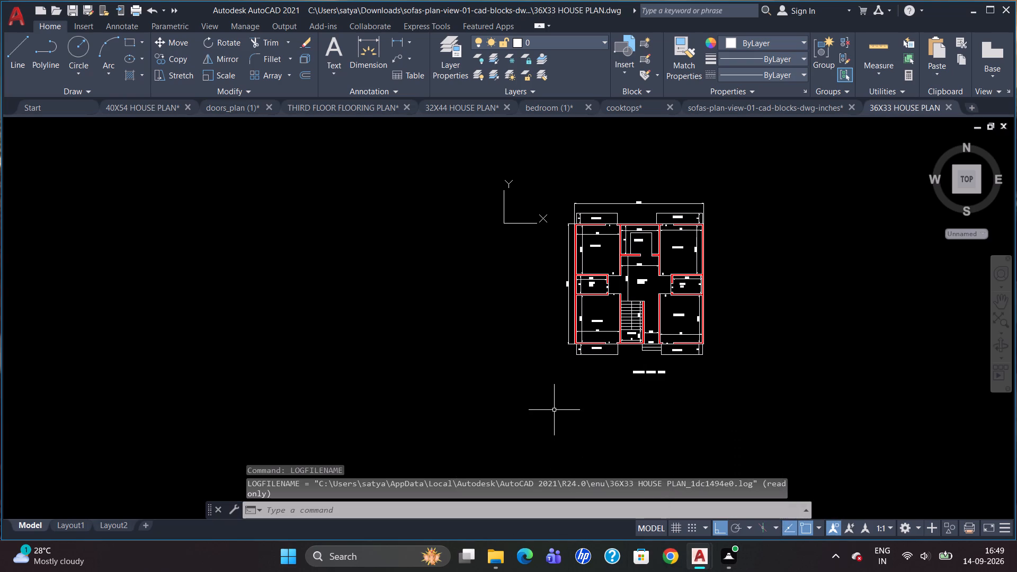
Start a single-sheet plot of the model and choose DWG To PDF.pc3 as the plotter.
key("ctrl+p")
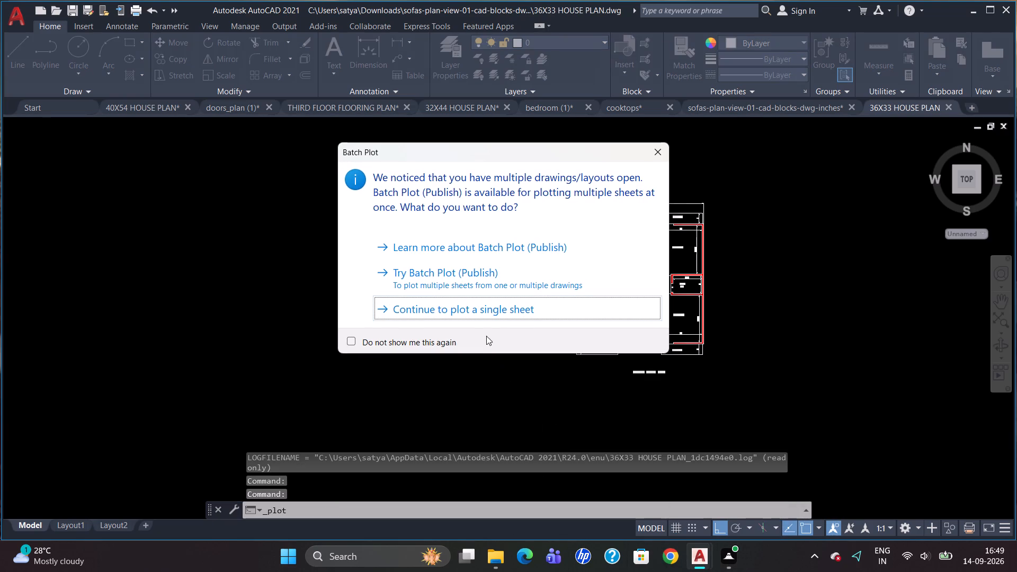
left_click(487, 315)
left_click(463, 183)
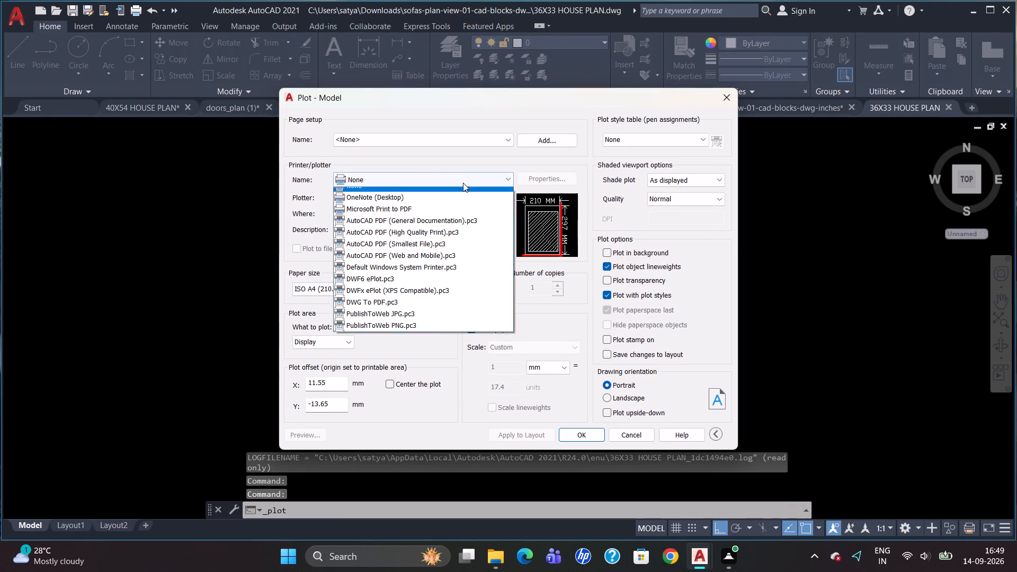
left_click(427, 305)
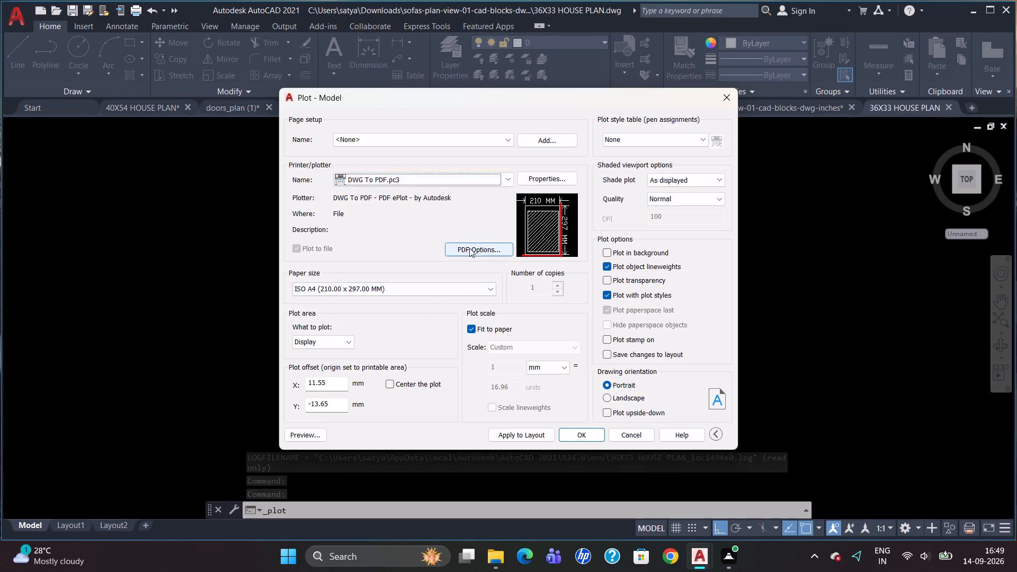
Set both the vector quality and the raster image quality to 4800 dpi in the PDF options.
left_click(469, 248)
left_click(504, 224)
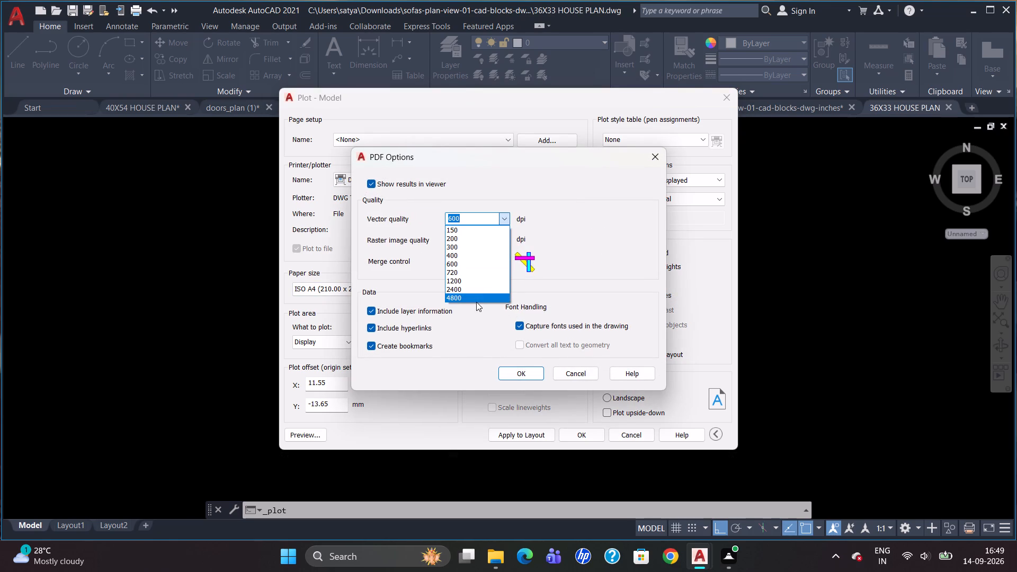
left_click(476, 302)
left_click(473, 301)
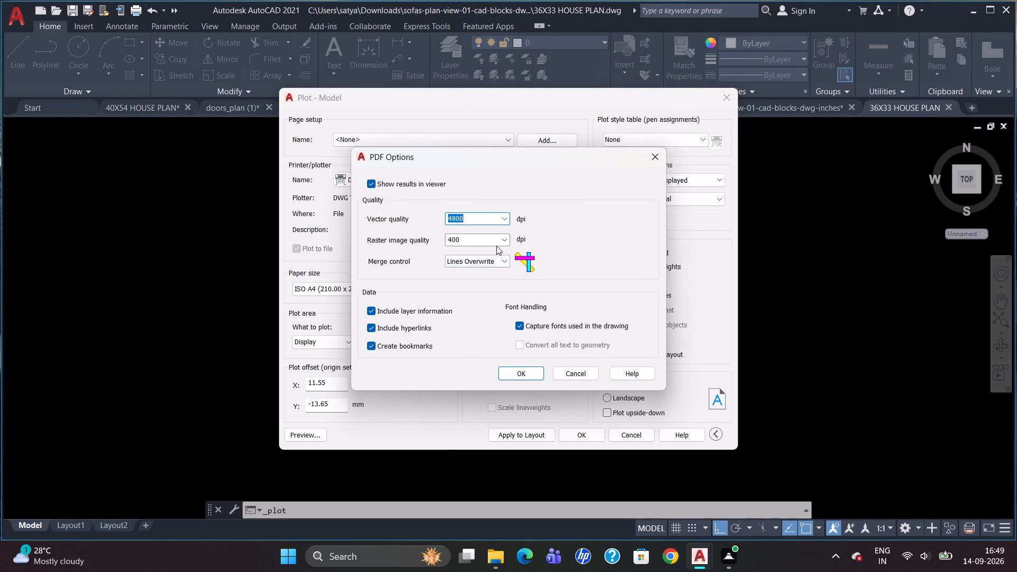
left_click(503, 239)
left_click(479, 318)
left_click(520, 374)
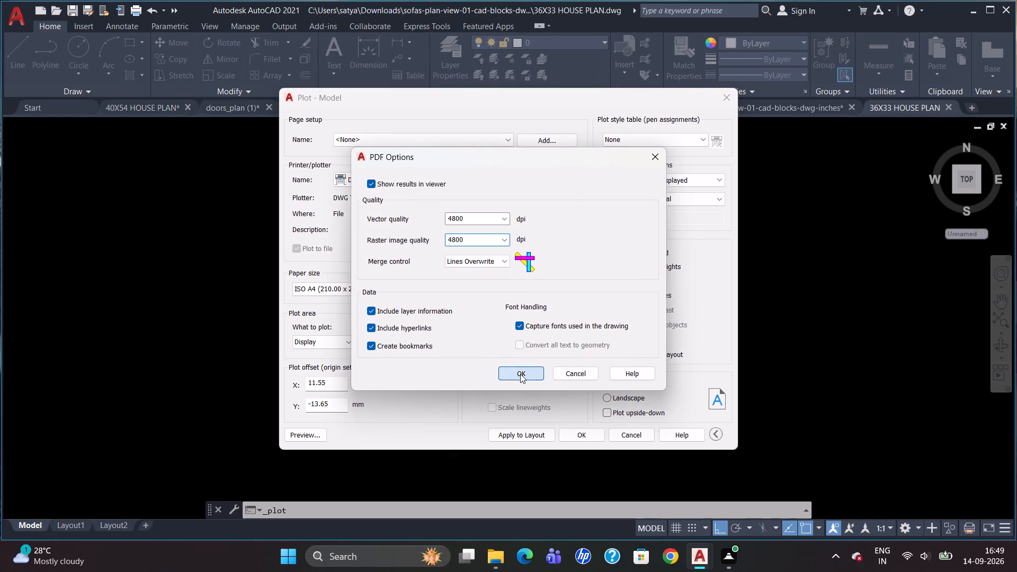
left_click(476, 319)
Set the plot's paper size to ISO full bleed A3 (297.00 x 420.00 MM) and center the plot.
left_click(438, 283)
scroll(409, 357, "up", 5)
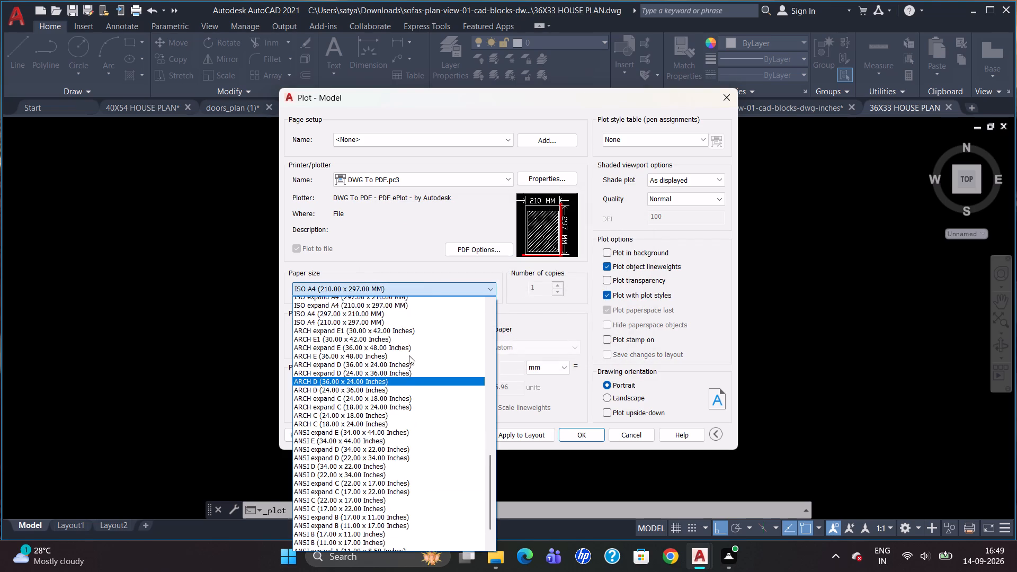
scroll(409, 355, "up", 8)
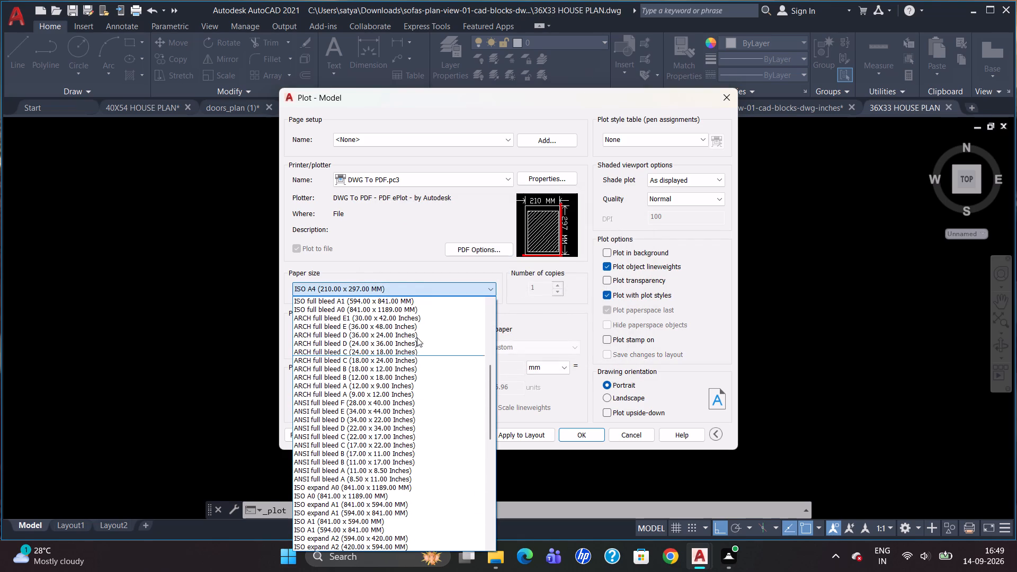
scroll(418, 332, "up", 4)
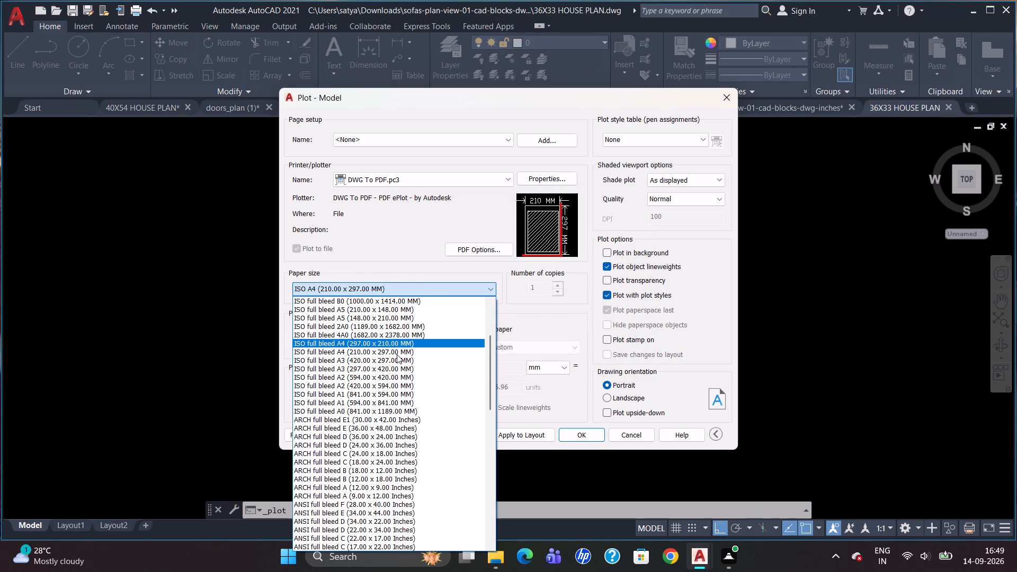
left_click(402, 367)
left_click(394, 384)
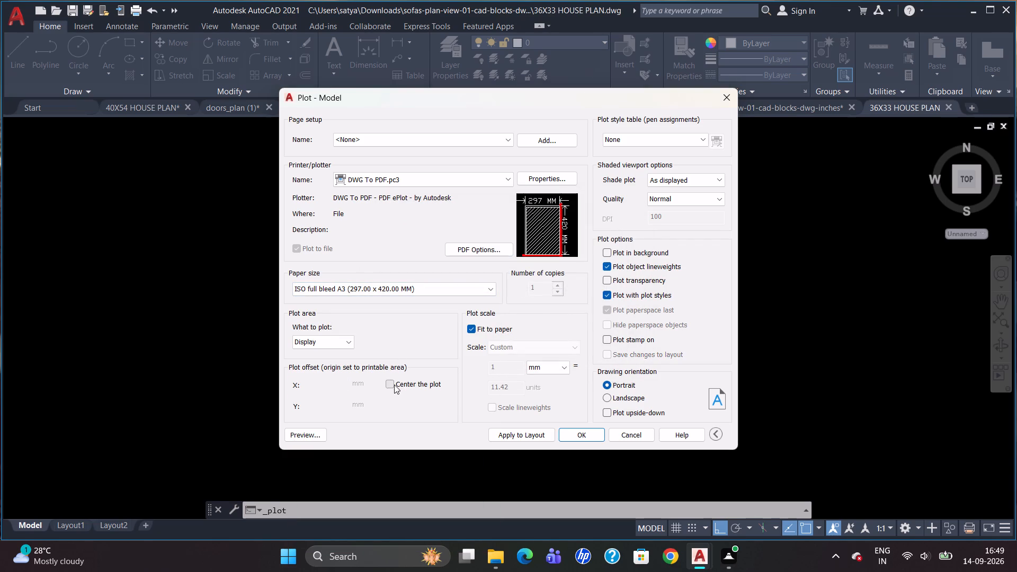
Assign the acad.ctb plot style table and set the shaded viewport quality to Maximum.
left_click(658, 141)
left_click(639, 165)
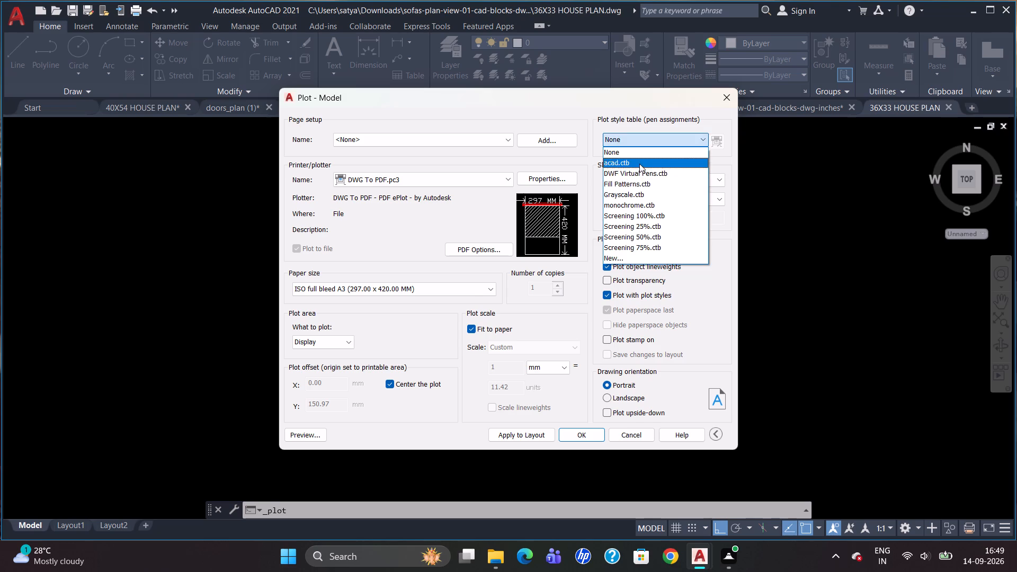
left_click(492, 308)
left_click(685, 178)
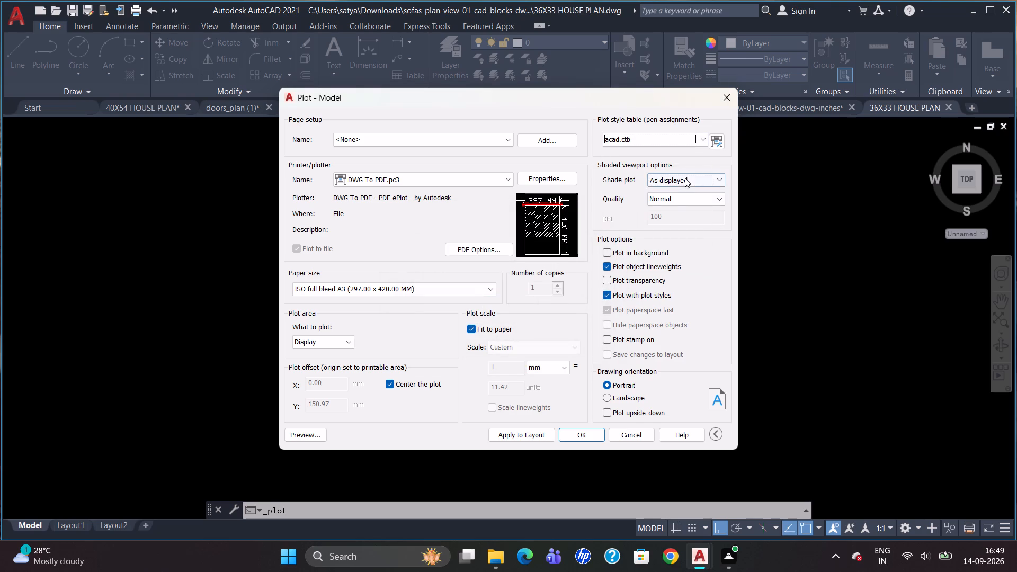
left_click(682, 176)
left_click(683, 200)
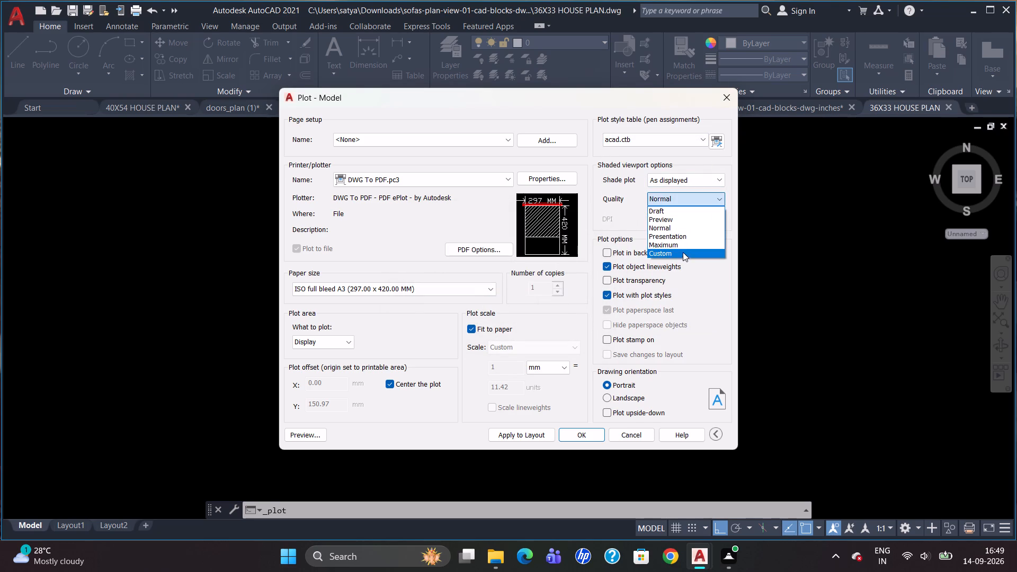
left_click(686, 244)
Set the plot area to a window enclosing the whole house plan, its dimensions and the ground floor plan title.
left_click(338, 340)
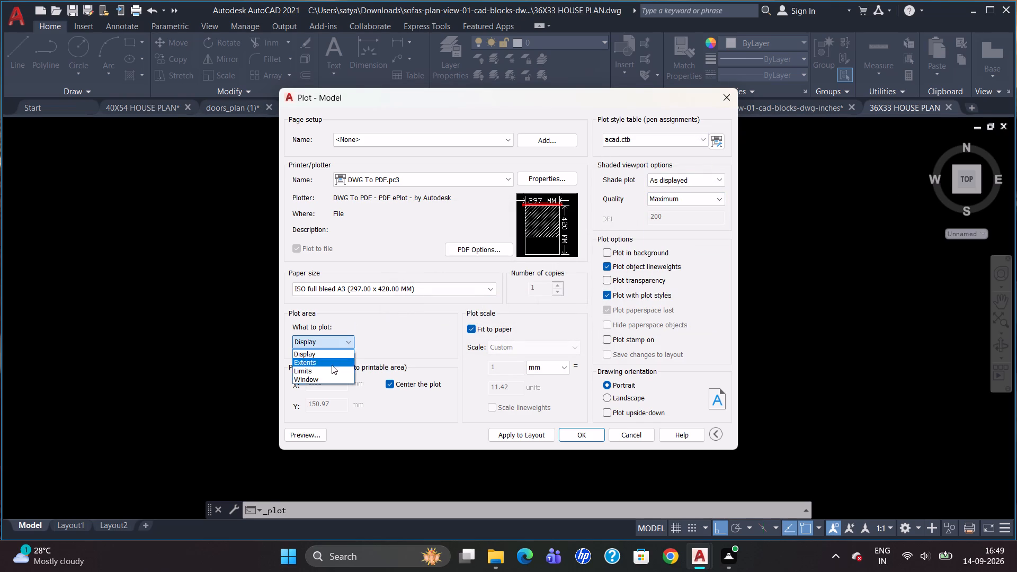
left_click(332, 373)
left_click(343, 337)
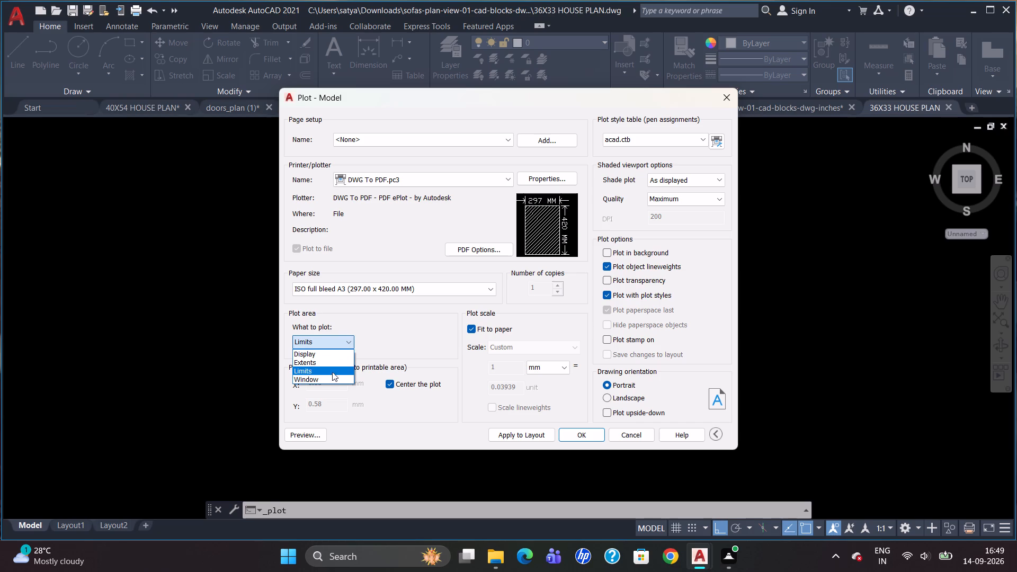
left_click(320, 378)
left_click_drag(514, 181, 582, 332)
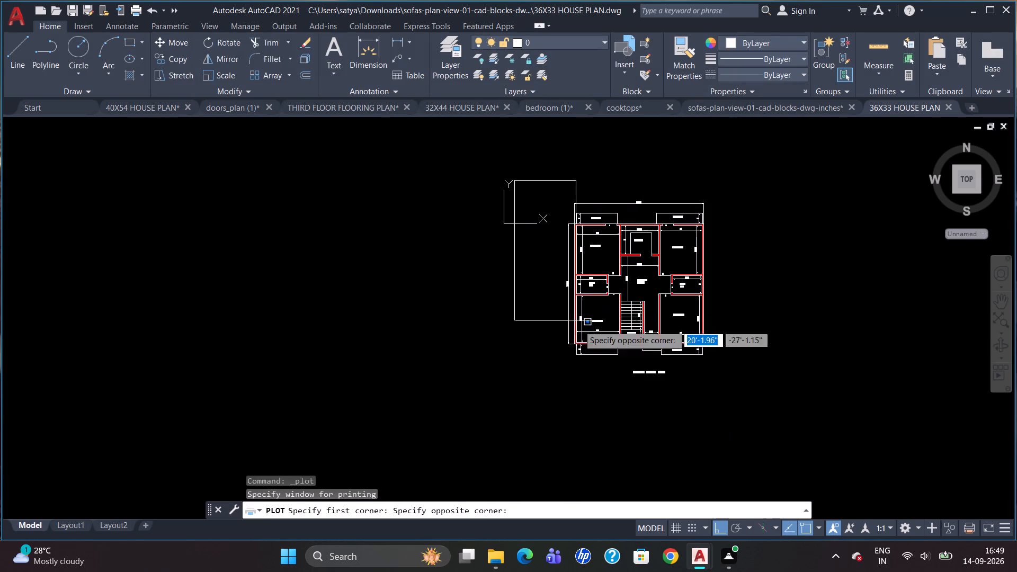
left_click_drag(582, 332, 769, 424)
left_click(791, 419)
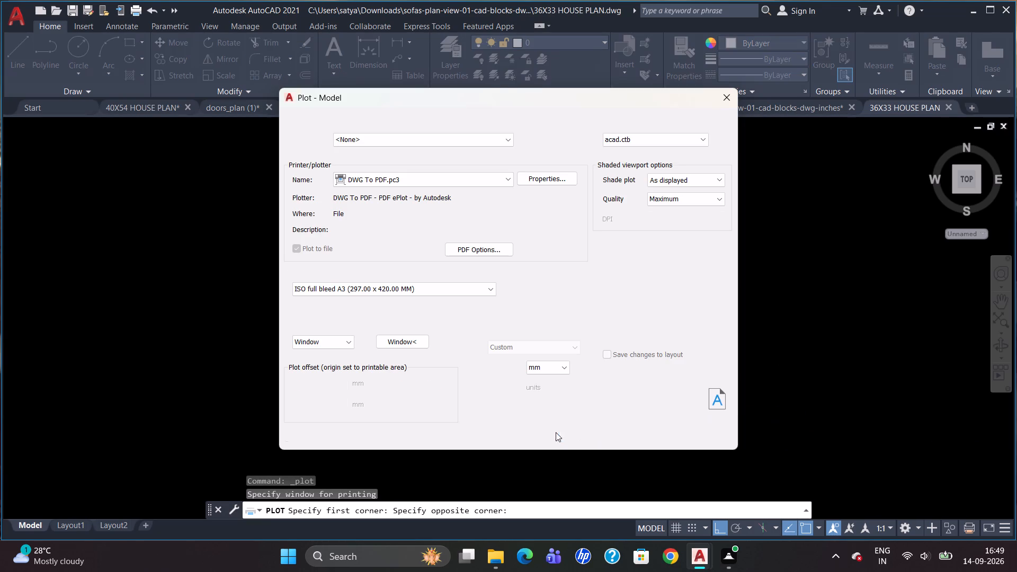
Plot the sheet to 36X33 HOUSE PLAN-Model.pdf in the Documents folder and close the resulting PDF.
left_click(566, 431)
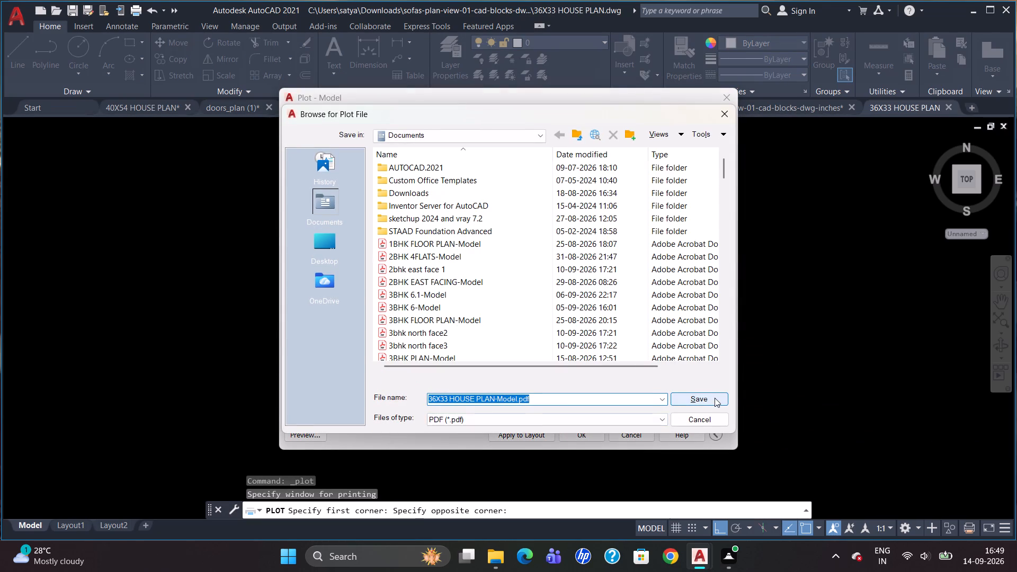
left_click(715, 398)
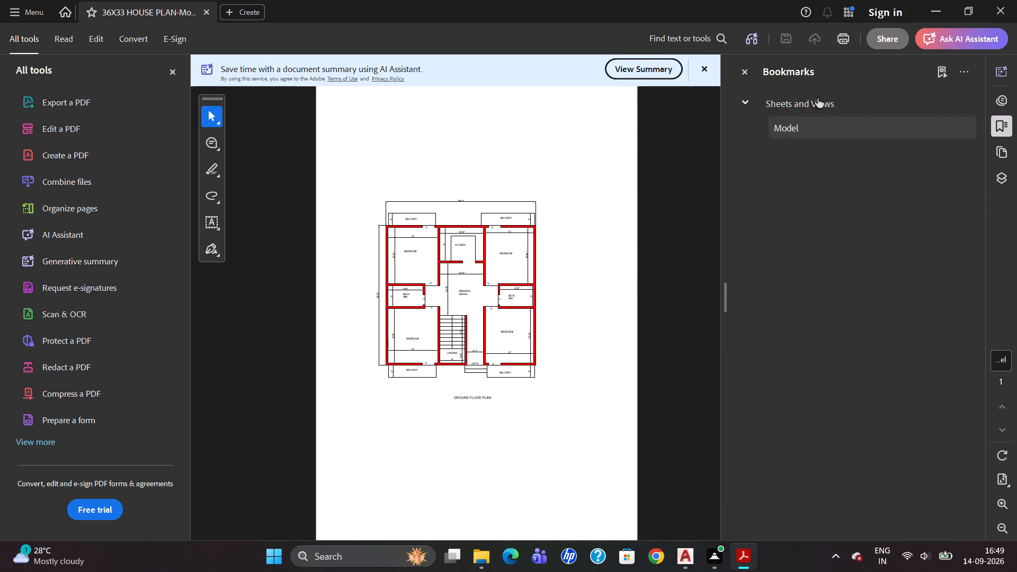
left_click(997, 15)
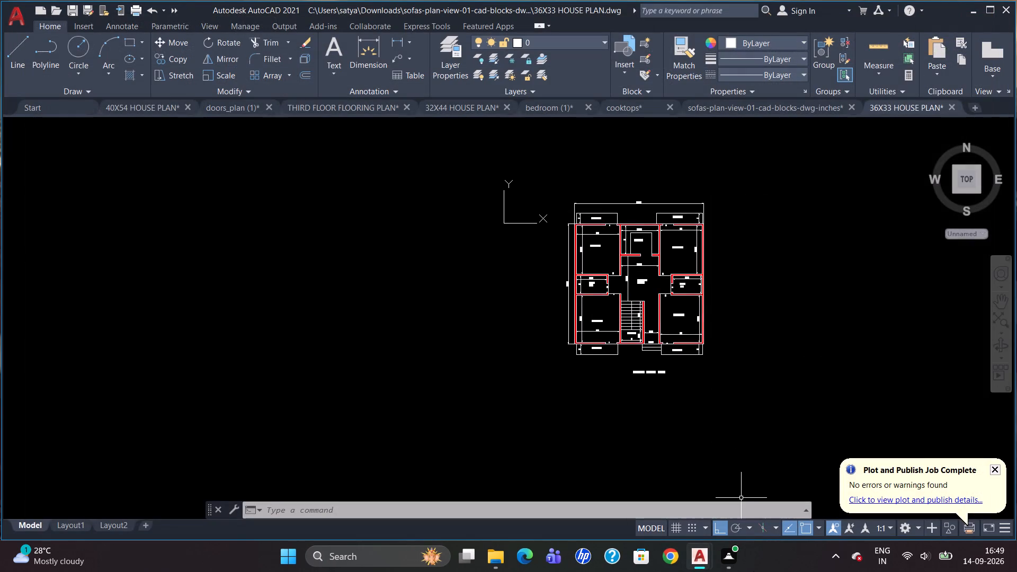
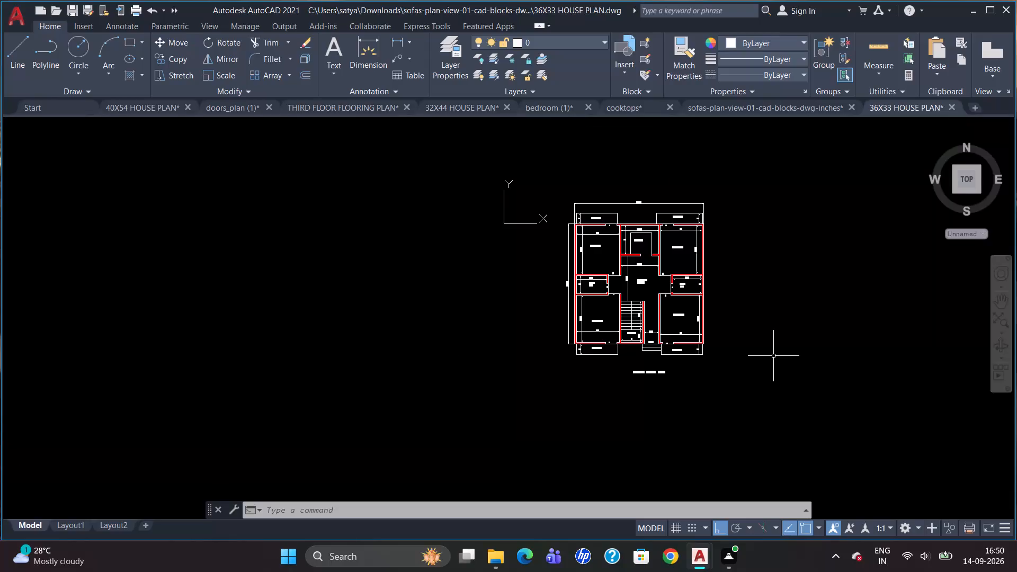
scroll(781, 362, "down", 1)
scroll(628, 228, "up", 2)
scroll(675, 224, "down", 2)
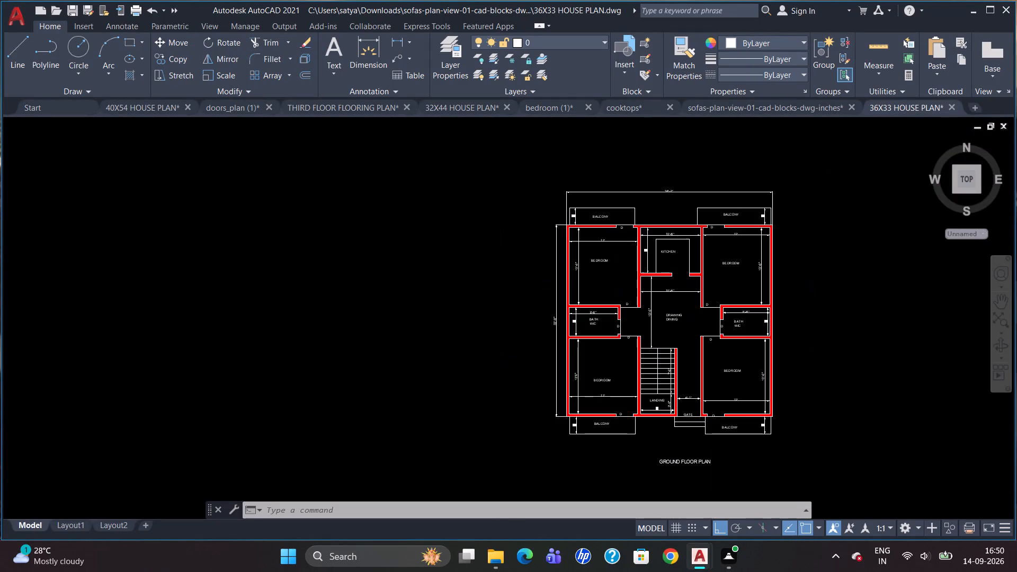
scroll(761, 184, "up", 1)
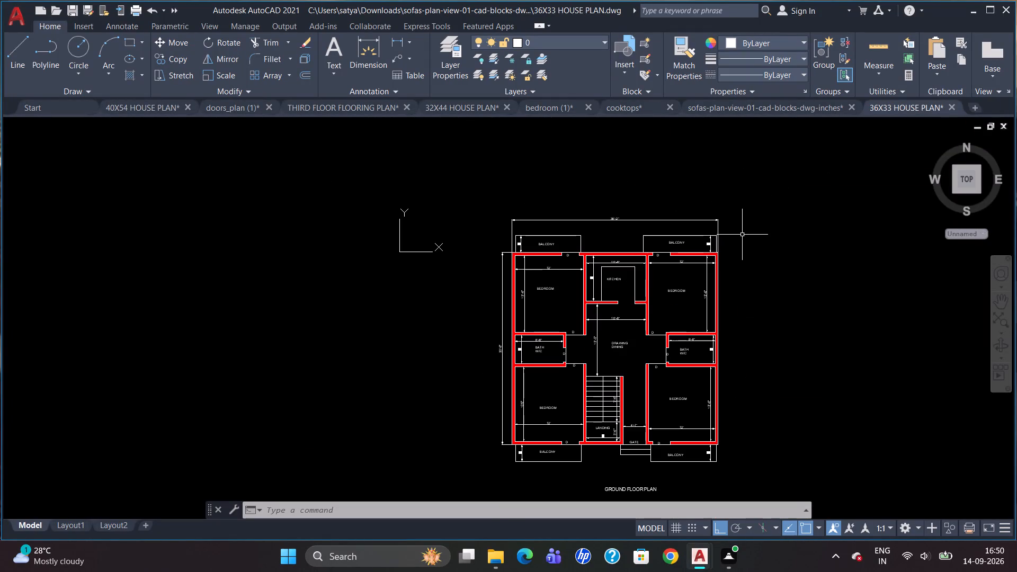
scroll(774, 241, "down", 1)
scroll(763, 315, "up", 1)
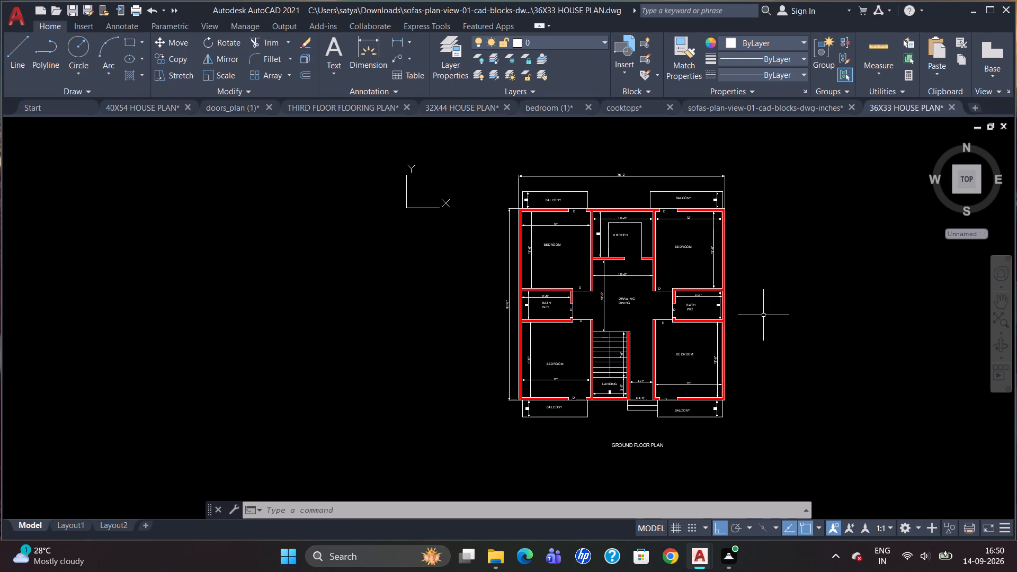